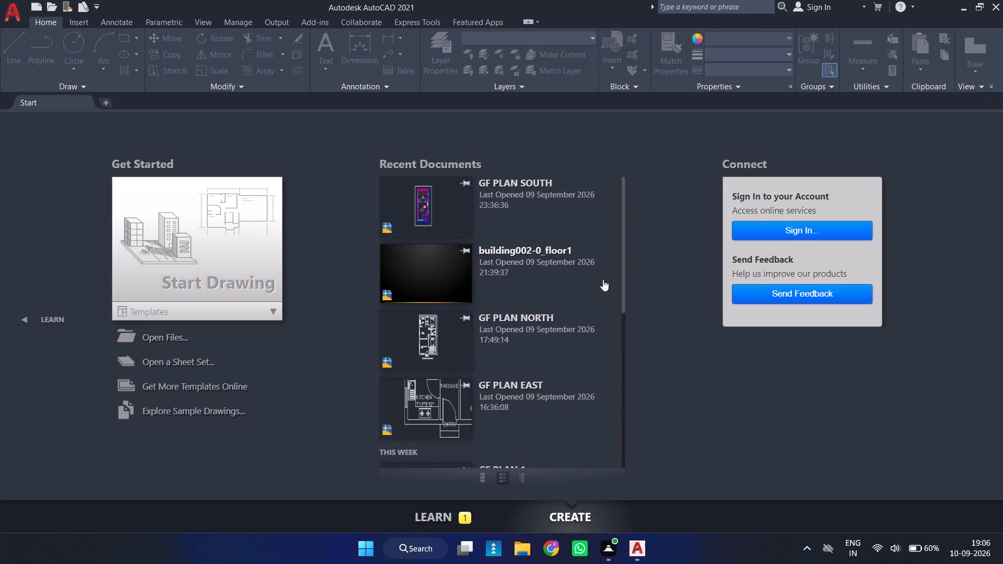
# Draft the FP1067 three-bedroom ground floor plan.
# Start a new drawing from the start page.
pyautogui.doubleClick(217, 224)
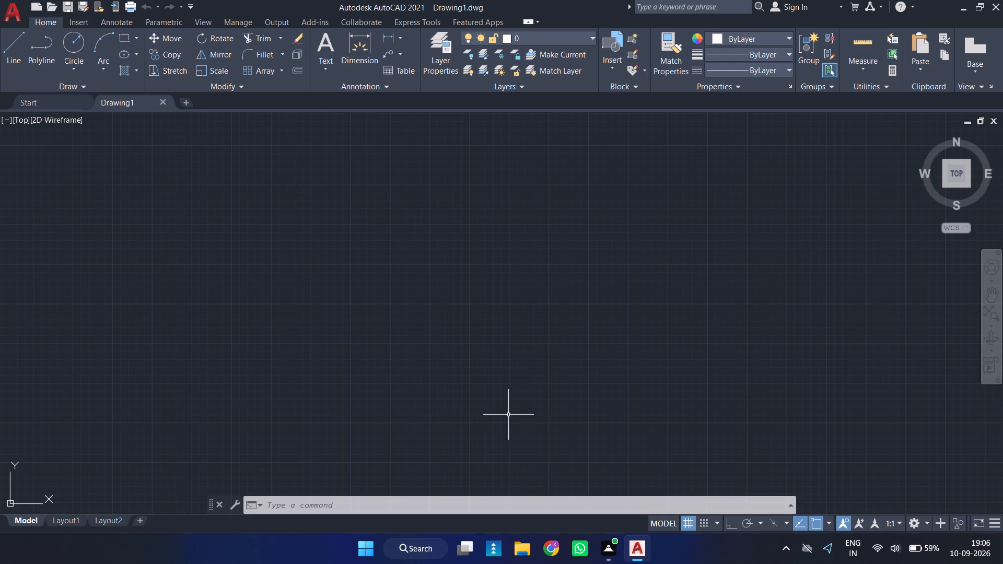
# Configure the drawing units to Engineering length with 0'-0.00" precision and an insertion scale in inches.
pyautogui.write('un')
pyautogui.press('Return')
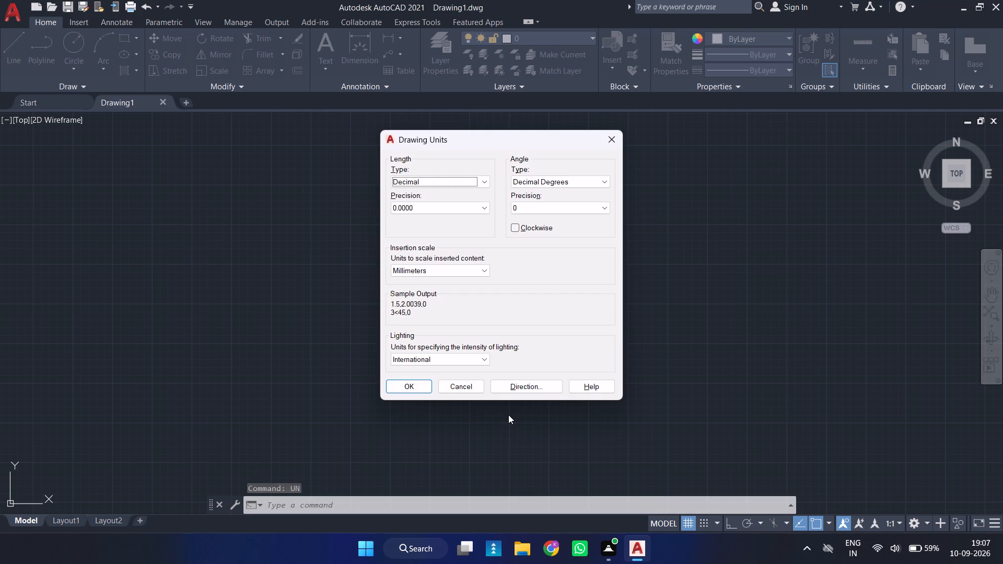
pyautogui.click(484, 181)
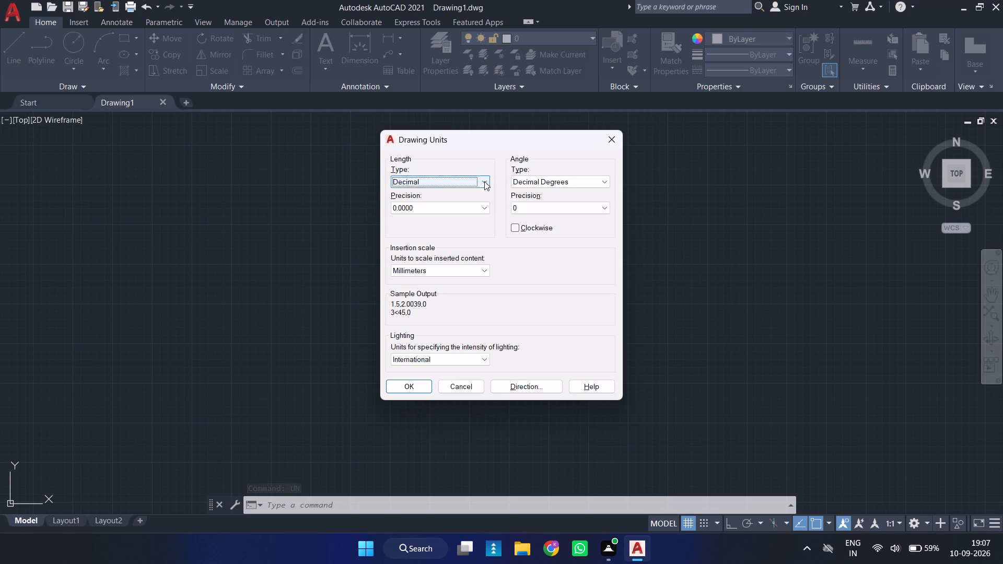
pyautogui.click(450, 210)
pyautogui.click(441, 207)
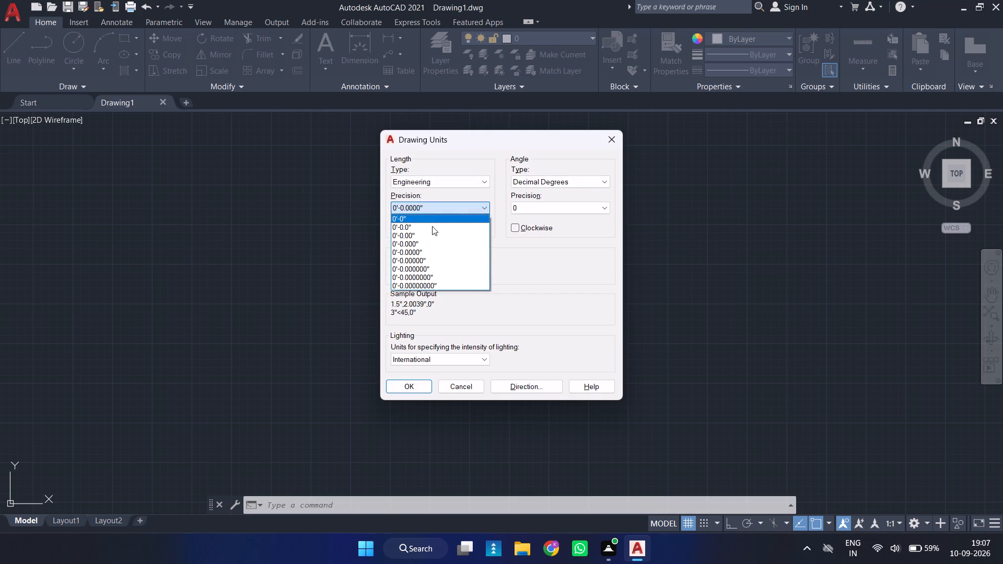
pyautogui.click(427, 235)
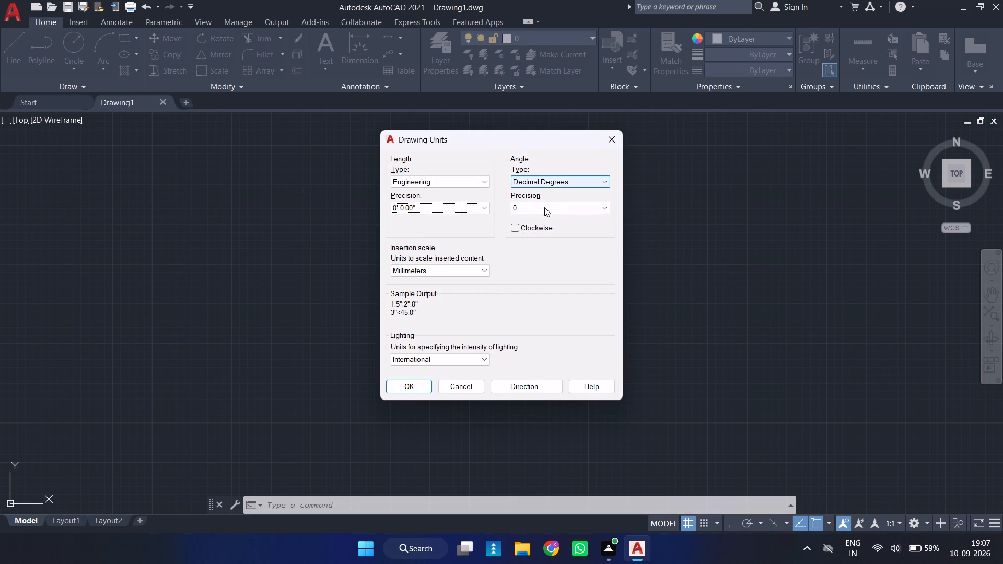
pyautogui.click(442, 269)
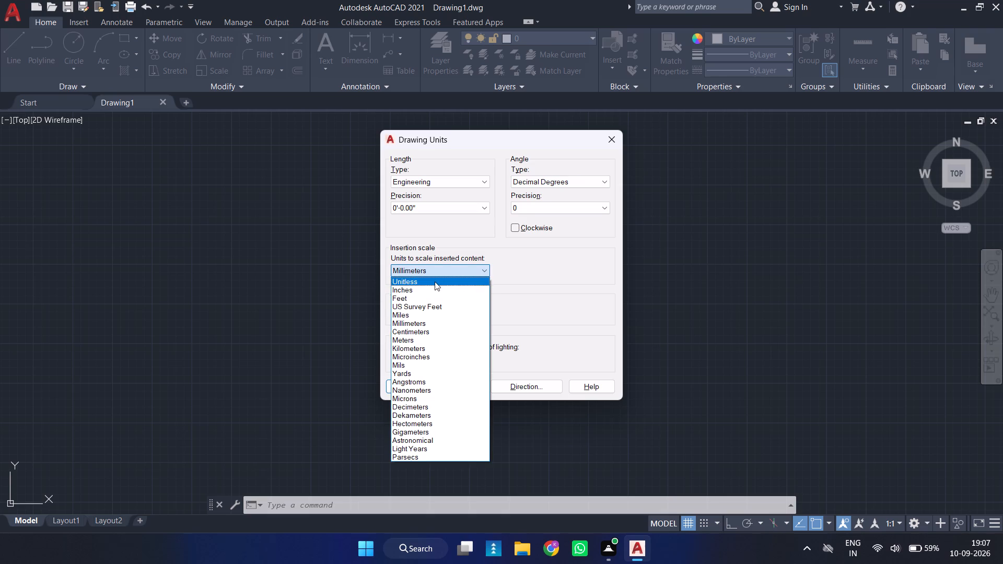
pyautogui.click(436, 288)
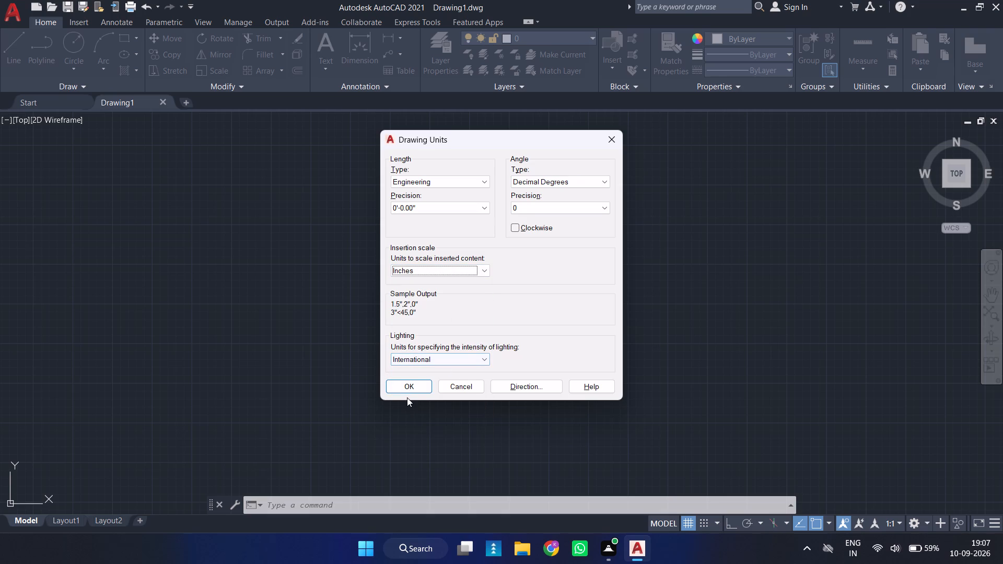
pyautogui.click(409, 393)
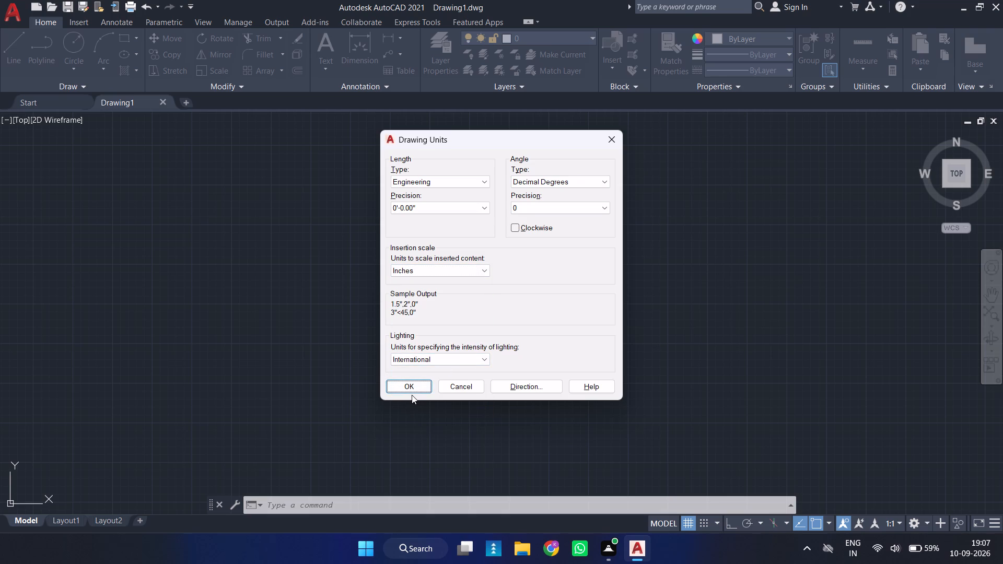
pyautogui.click(413, 385)
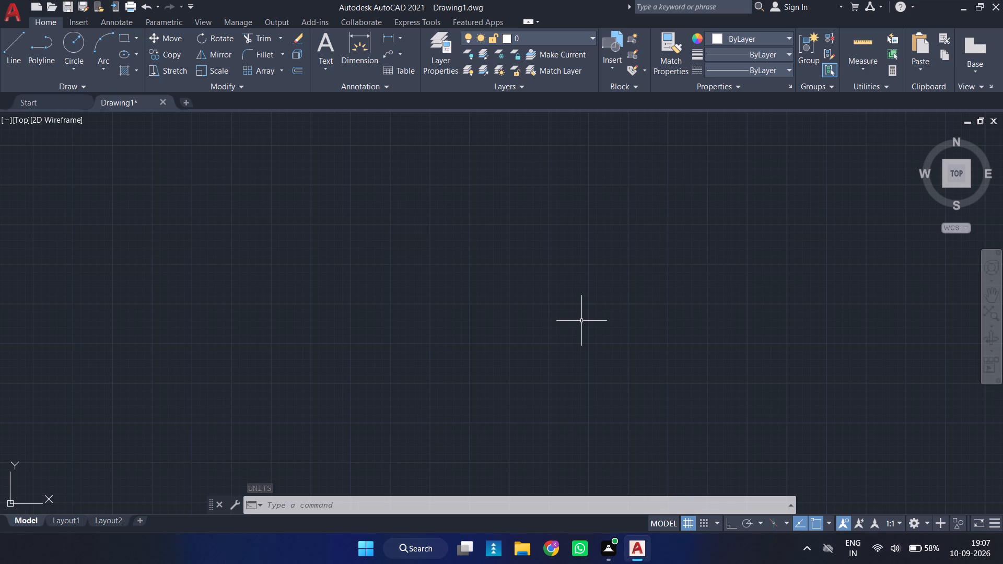
# Open the ISO-25 dimension style for modification.
pyautogui.press('d')
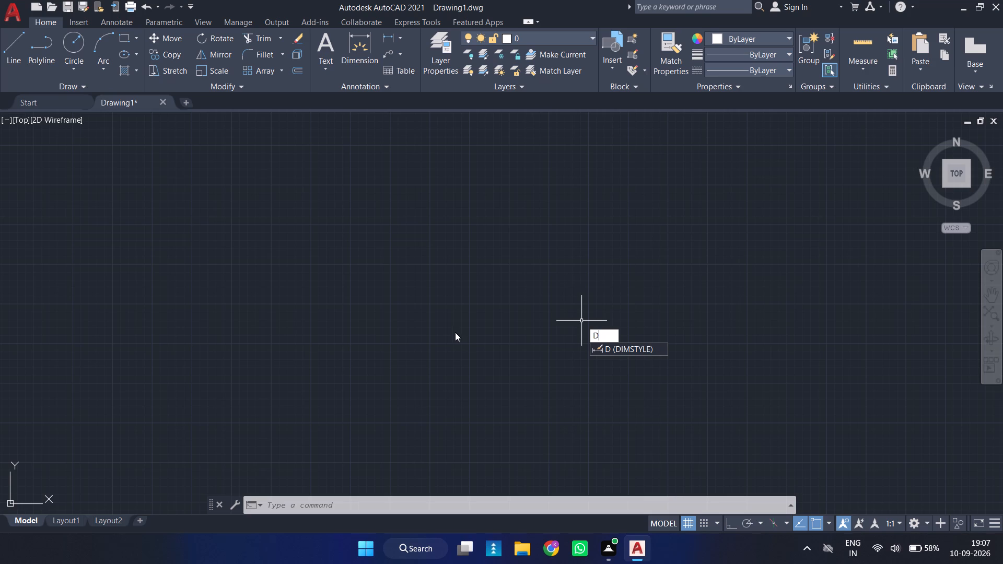
pyautogui.press('space')
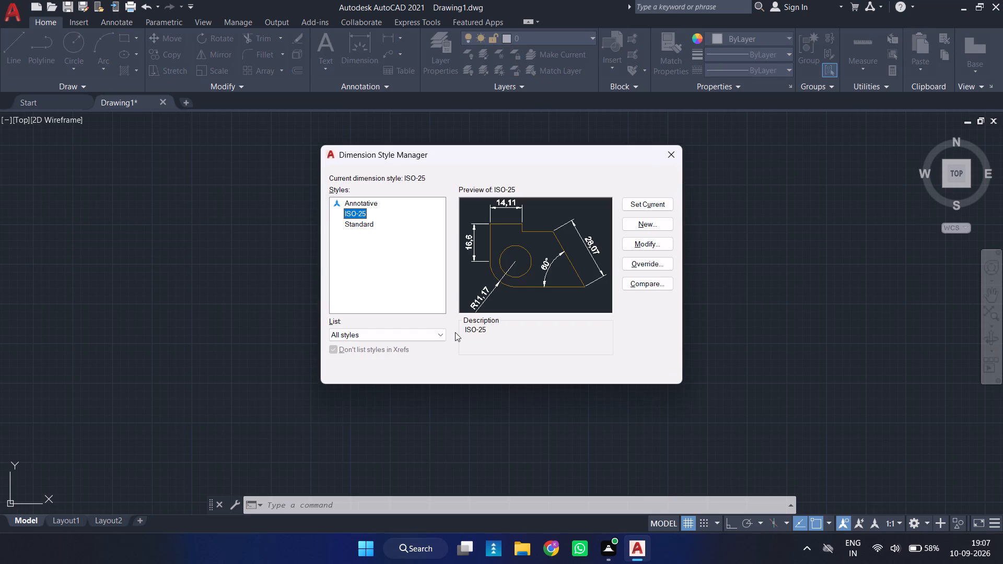
pyautogui.click(655, 241)
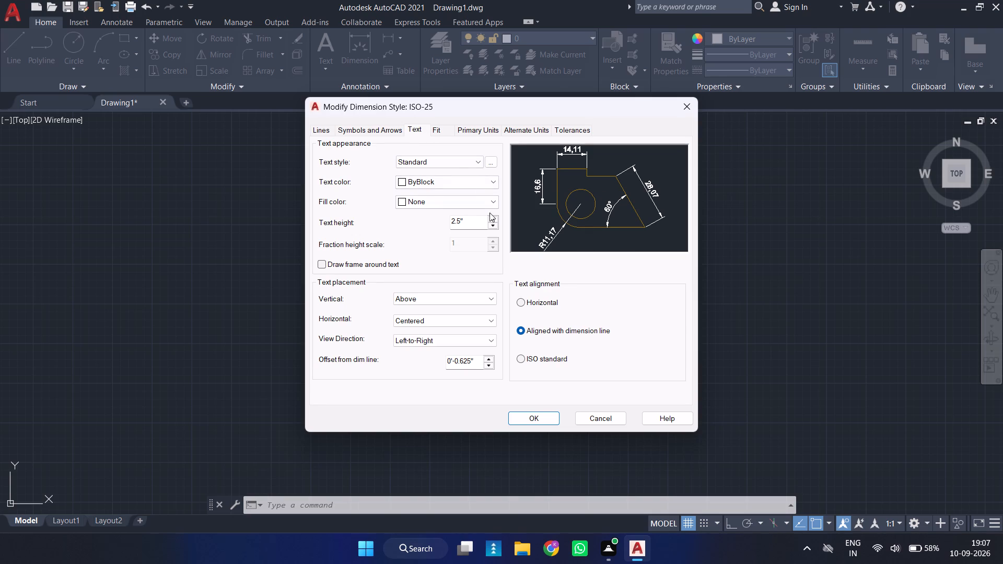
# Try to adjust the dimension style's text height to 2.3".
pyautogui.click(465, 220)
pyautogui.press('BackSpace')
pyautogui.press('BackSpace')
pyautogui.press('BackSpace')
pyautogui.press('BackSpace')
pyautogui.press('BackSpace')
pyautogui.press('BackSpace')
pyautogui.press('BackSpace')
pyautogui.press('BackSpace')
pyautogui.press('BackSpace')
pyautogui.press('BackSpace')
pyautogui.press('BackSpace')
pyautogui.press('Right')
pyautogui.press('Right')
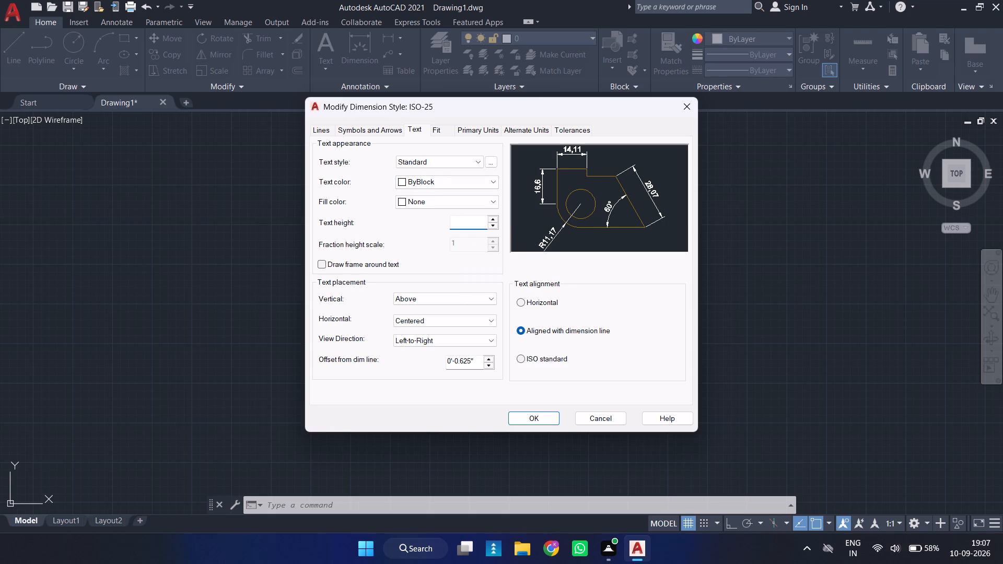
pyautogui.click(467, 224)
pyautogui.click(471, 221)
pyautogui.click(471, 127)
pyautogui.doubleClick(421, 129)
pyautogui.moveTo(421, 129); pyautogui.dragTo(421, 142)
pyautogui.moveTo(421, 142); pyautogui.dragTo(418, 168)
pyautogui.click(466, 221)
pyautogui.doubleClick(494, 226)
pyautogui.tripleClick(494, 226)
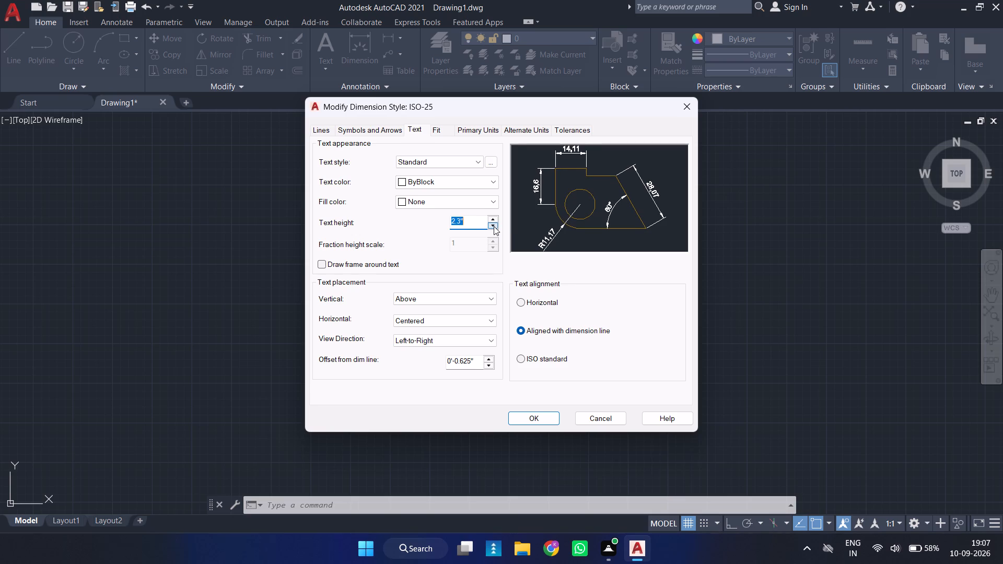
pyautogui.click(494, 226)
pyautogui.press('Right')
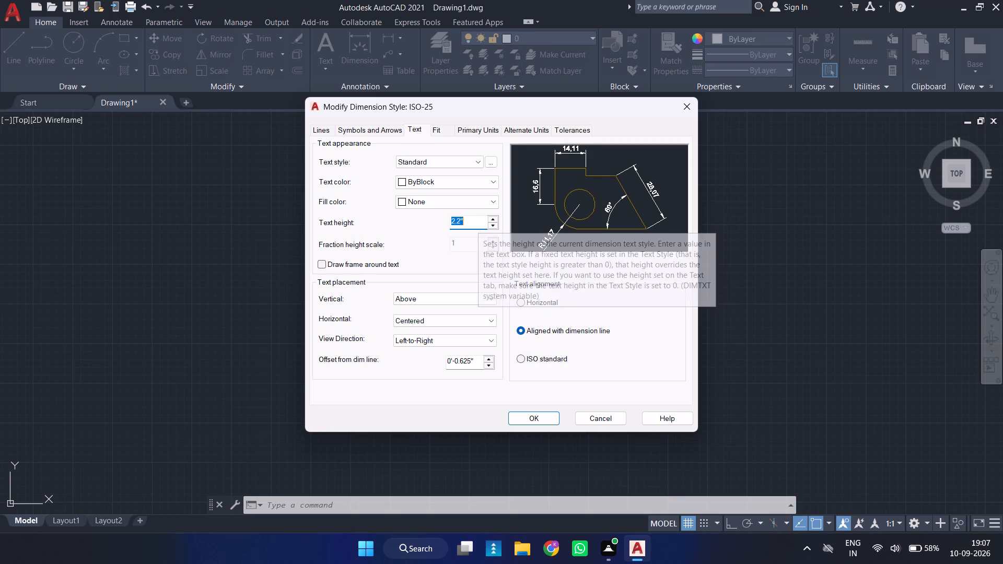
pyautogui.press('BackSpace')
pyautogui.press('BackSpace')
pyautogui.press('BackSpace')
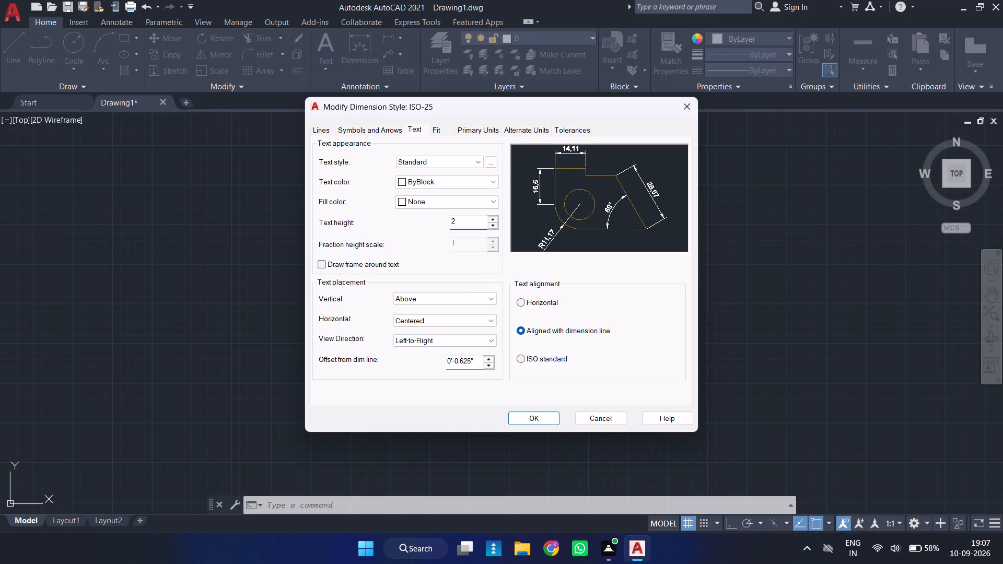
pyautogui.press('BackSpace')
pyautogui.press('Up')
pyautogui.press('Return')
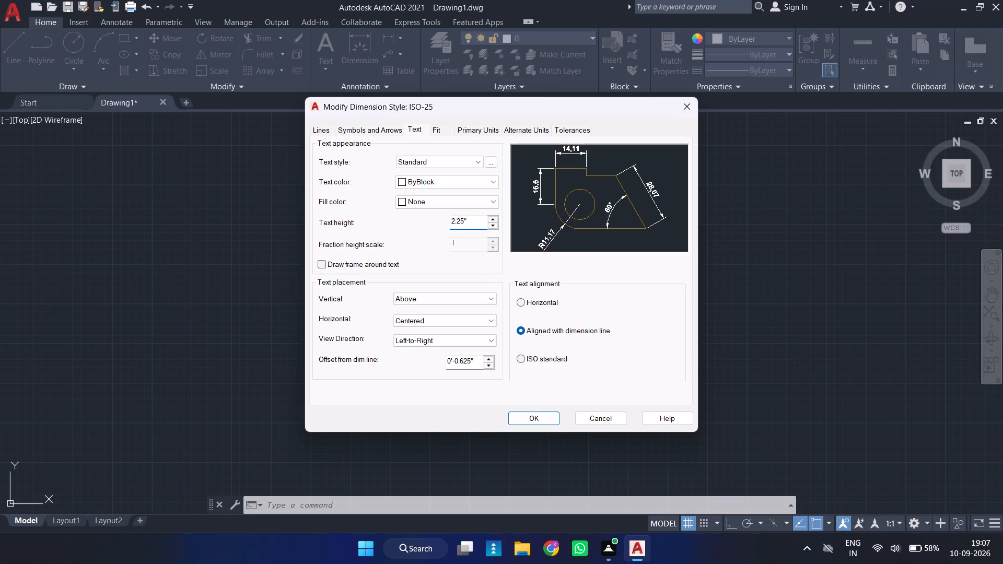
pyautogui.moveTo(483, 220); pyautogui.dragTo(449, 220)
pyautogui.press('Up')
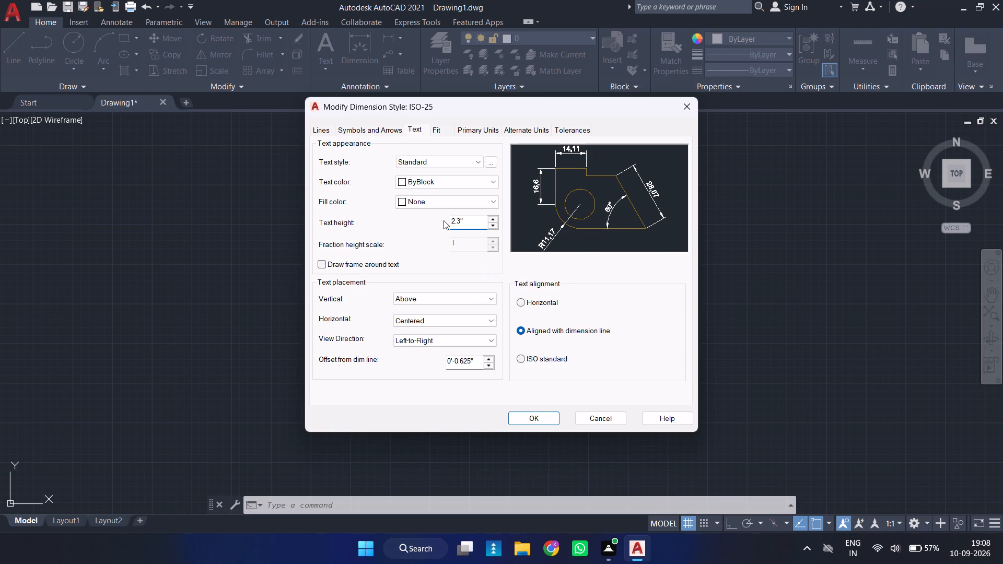
# Set the text height of the ISO-25 dimension style to 8".
pyautogui.moveTo(472, 219); pyautogui.dragTo(438, 219)
pyautogui.press('8')
pyautogui.press('Return')
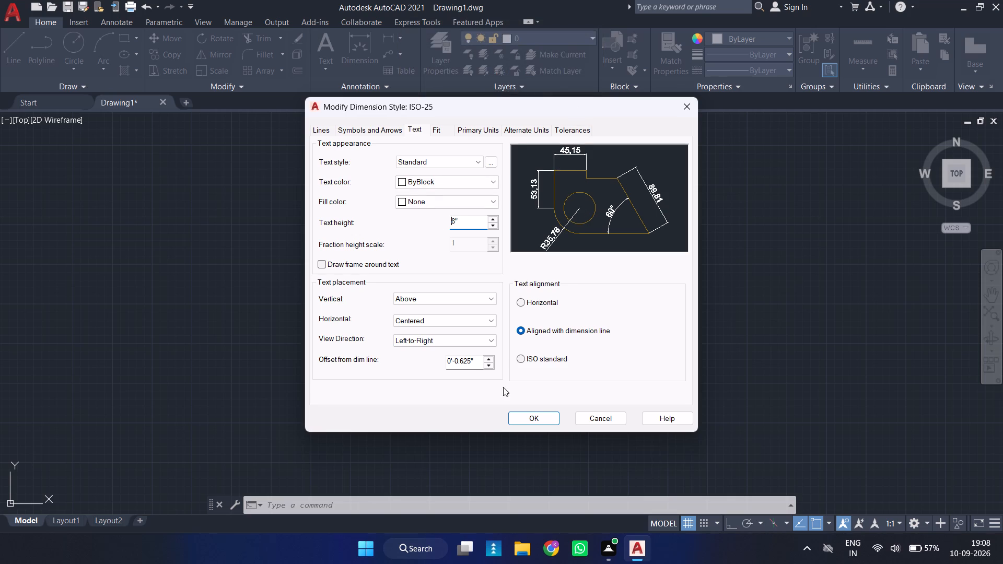
# Set the dimension style's primary linear units to Engineering format with 0'-0.00" precision and accept the style changes.
pyautogui.click(465, 126)
pyautogui.click(460, 155)
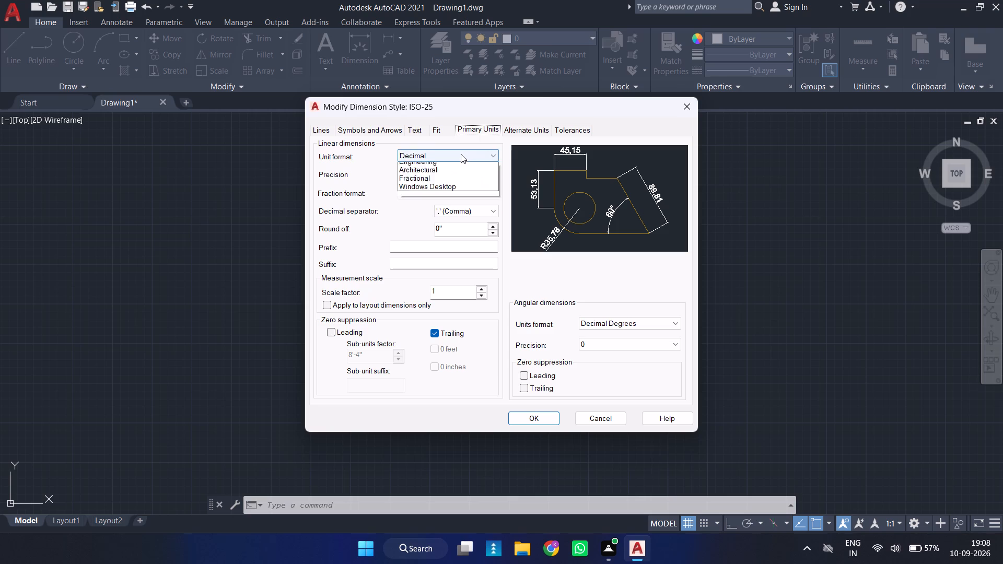
pyautogui.click(446, 185)
pyautogui.click(446, 174)
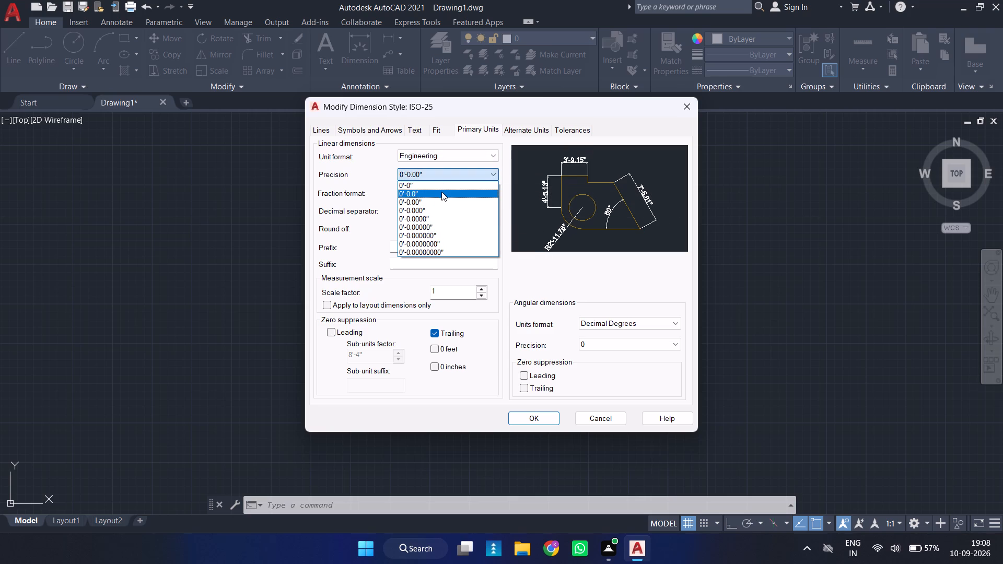
pyautogui.click(440, 202)
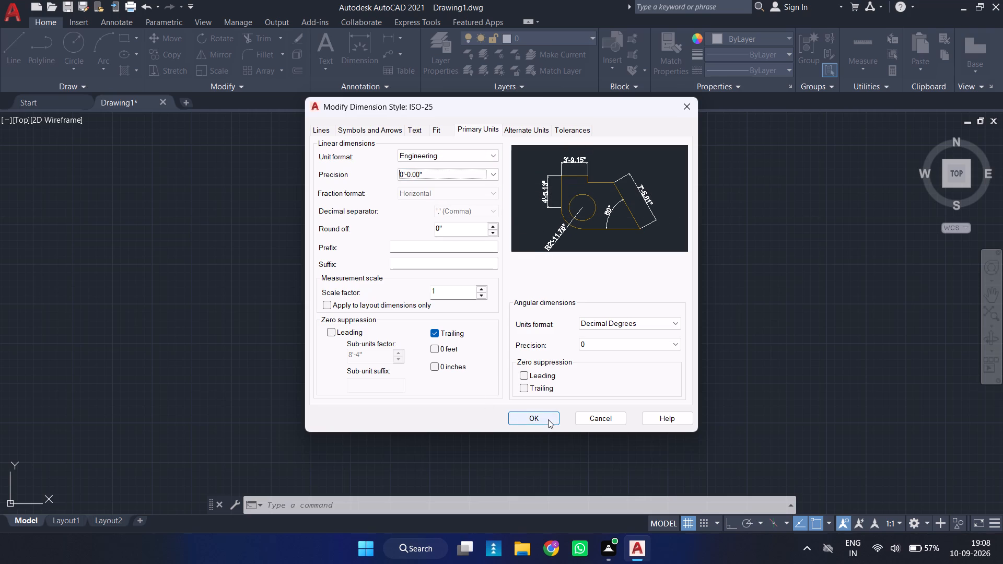
pyautogui.click(548, 419)
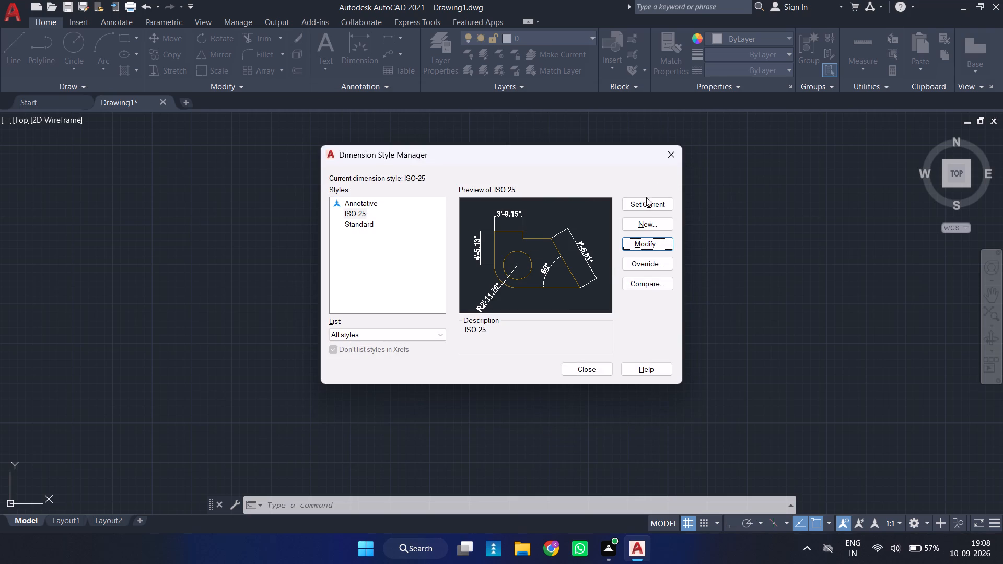
# Make ISO-25 the current dimension style and close the Dimension Style Manager.
pyautogui.click(638, 208)
pyautogui.click(587, 367)
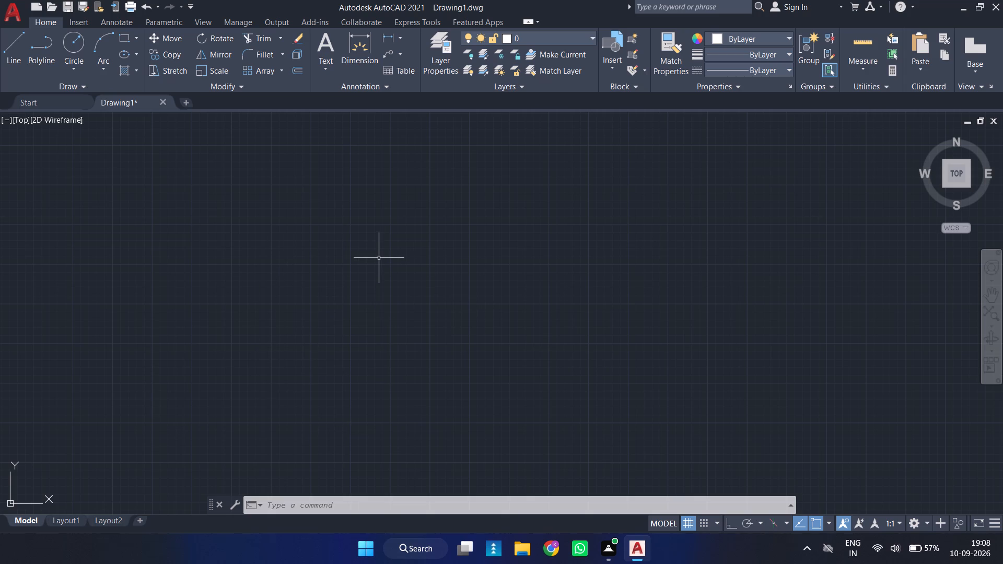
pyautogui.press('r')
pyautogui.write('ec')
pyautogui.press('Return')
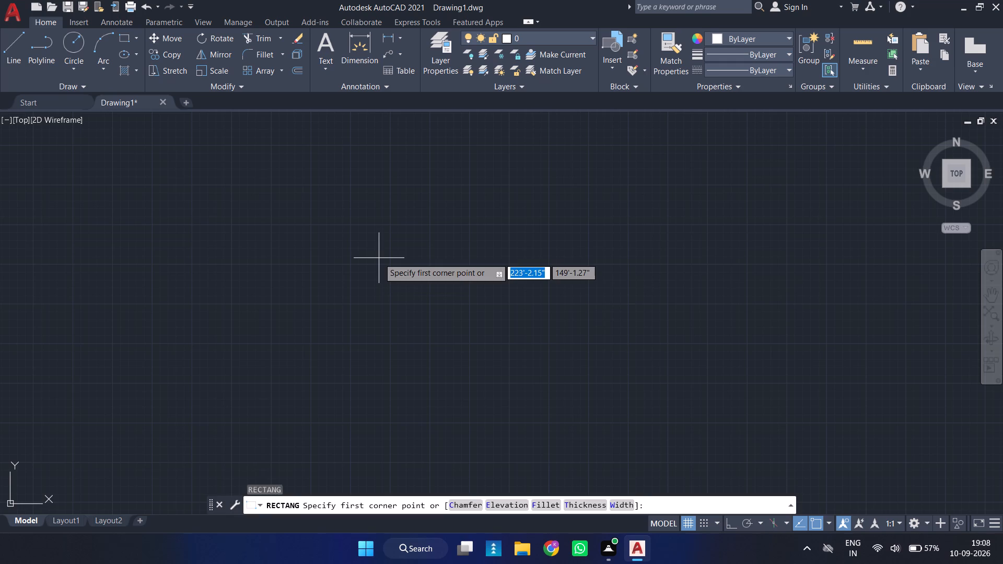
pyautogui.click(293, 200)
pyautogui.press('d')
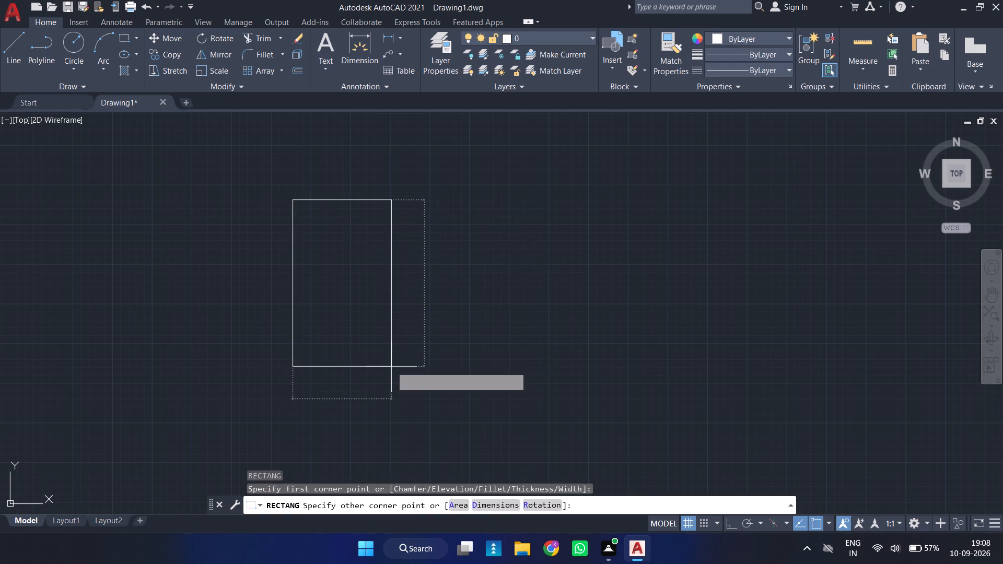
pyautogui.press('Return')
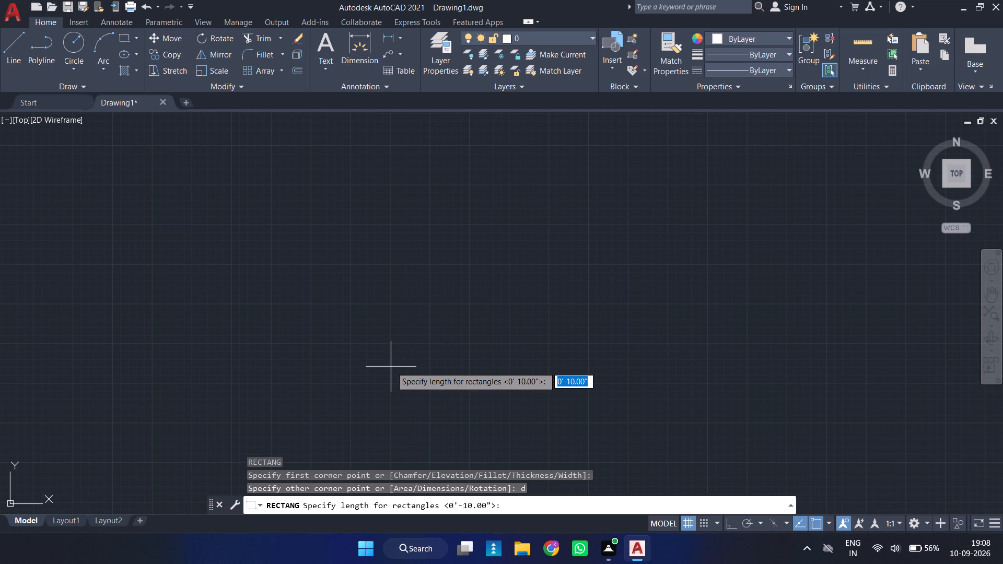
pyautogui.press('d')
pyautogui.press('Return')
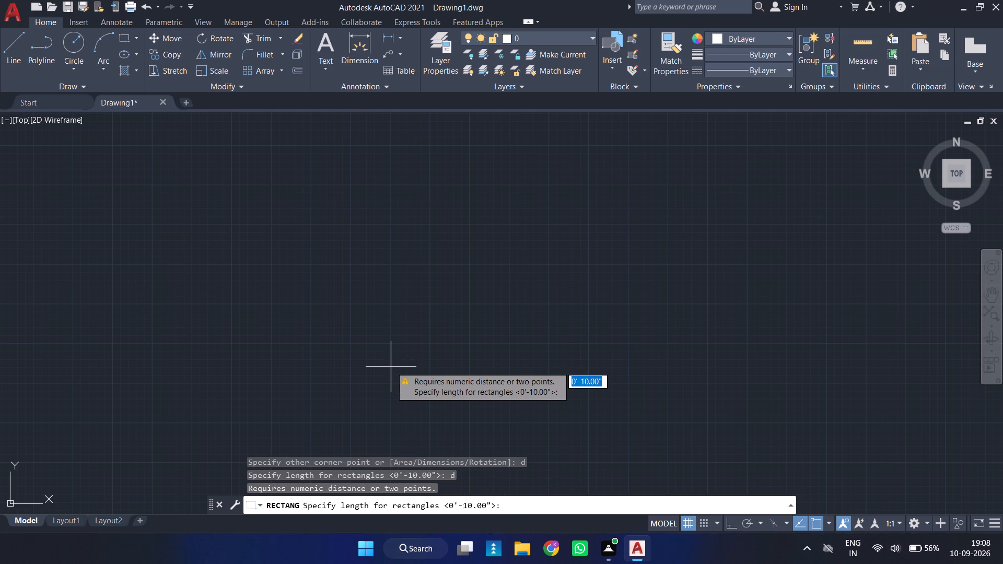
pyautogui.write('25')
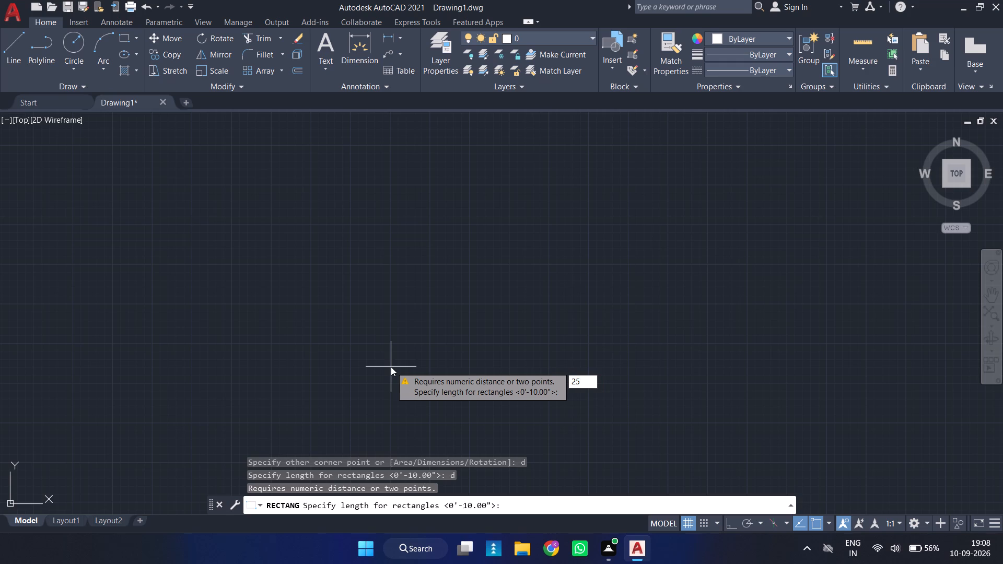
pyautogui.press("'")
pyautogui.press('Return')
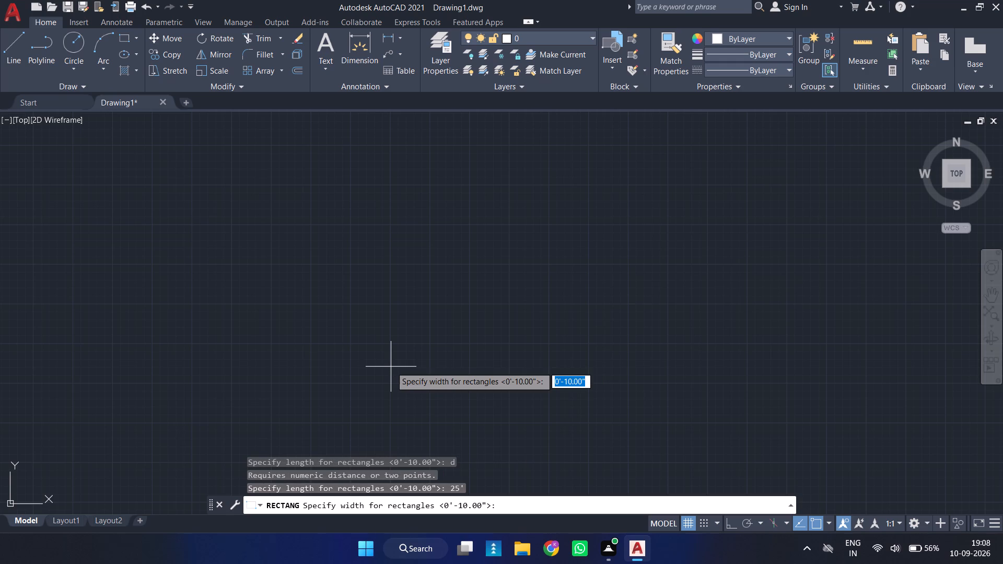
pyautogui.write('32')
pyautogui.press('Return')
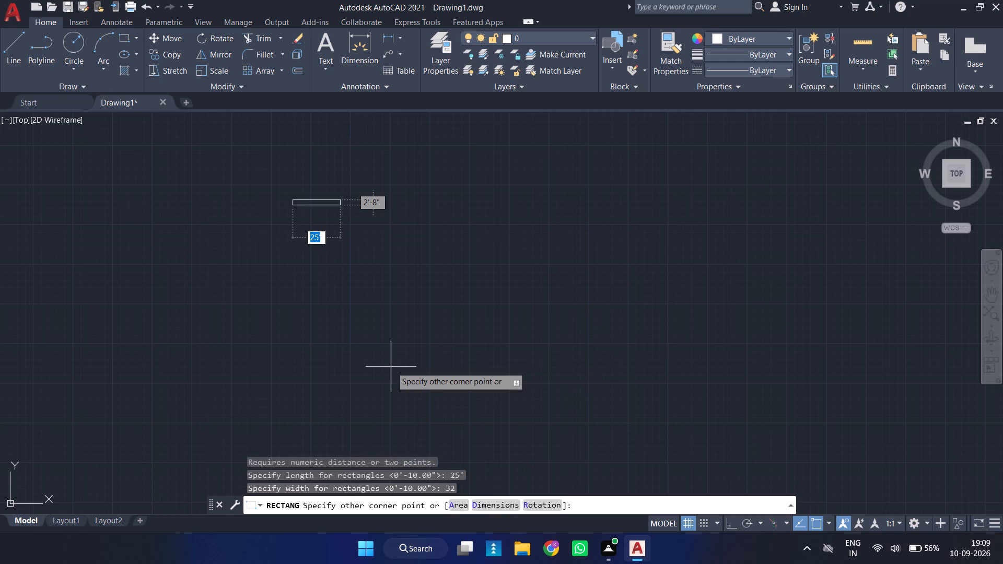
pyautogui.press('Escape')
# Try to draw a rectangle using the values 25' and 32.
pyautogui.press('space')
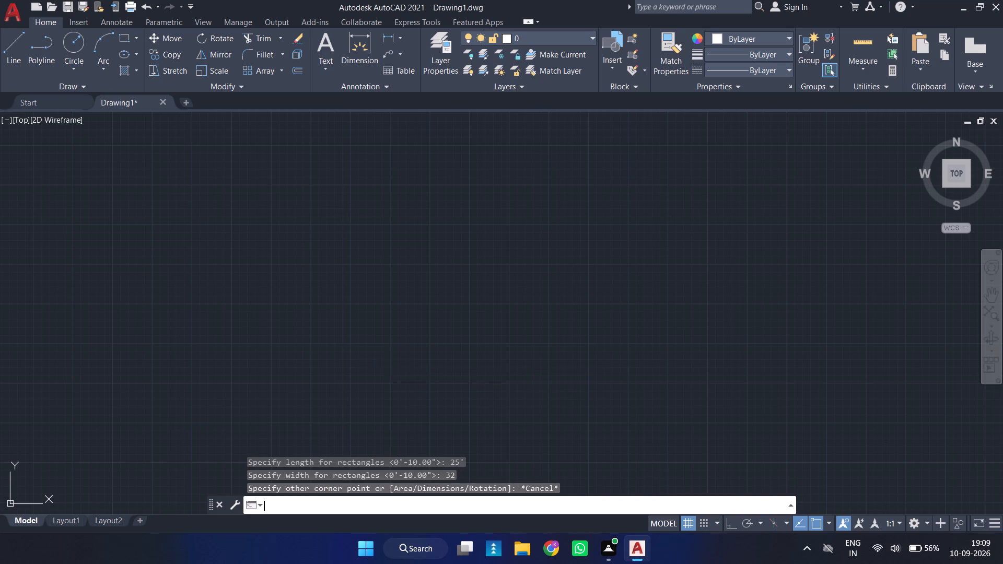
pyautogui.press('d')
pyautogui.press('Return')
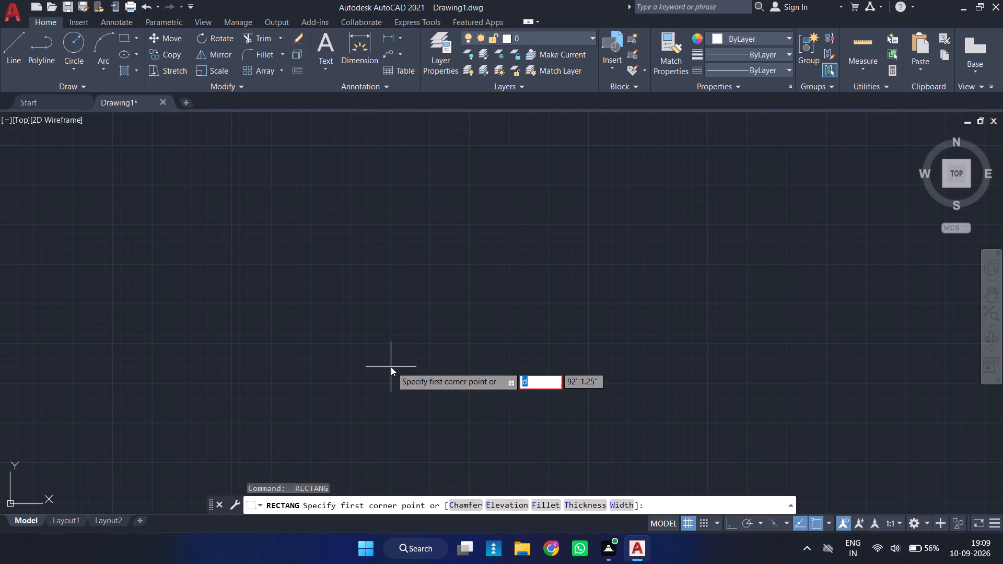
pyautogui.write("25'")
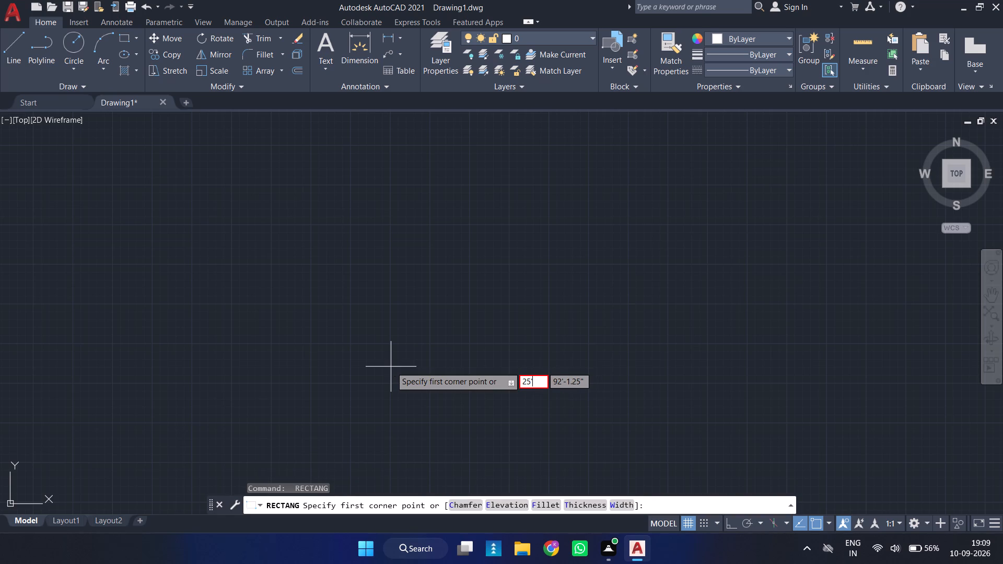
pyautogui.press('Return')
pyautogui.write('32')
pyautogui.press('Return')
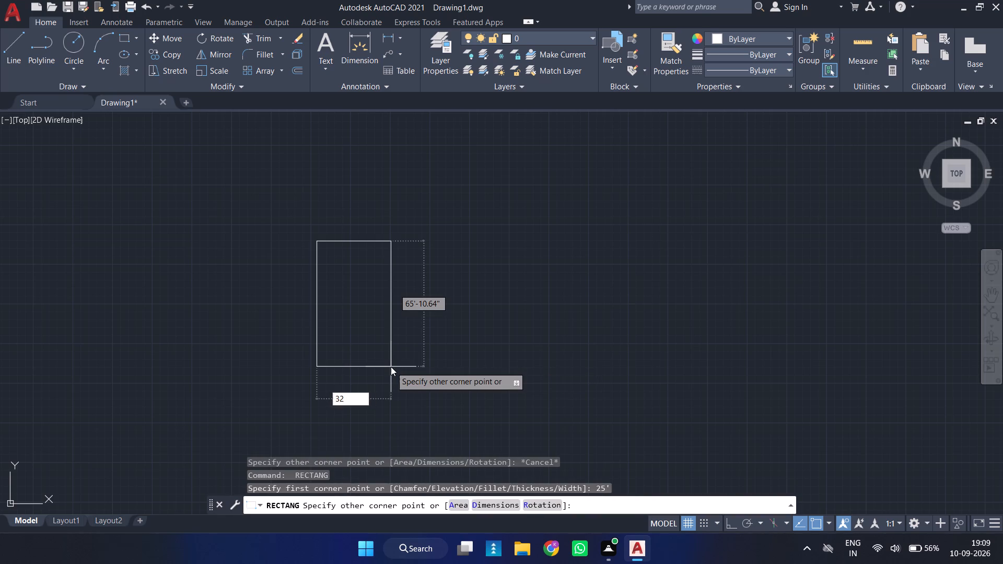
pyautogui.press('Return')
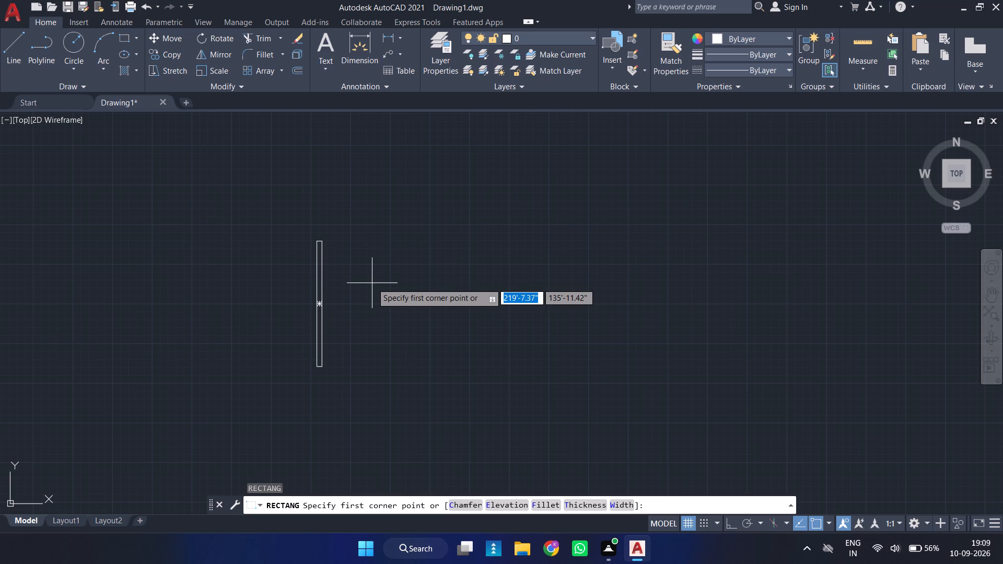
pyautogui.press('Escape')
# Draw a rectangle by dimensions beside the narrow one, with a length of 25' and a width of 32'.
pyautogui.write('rec')
pyautogui.press('Return')
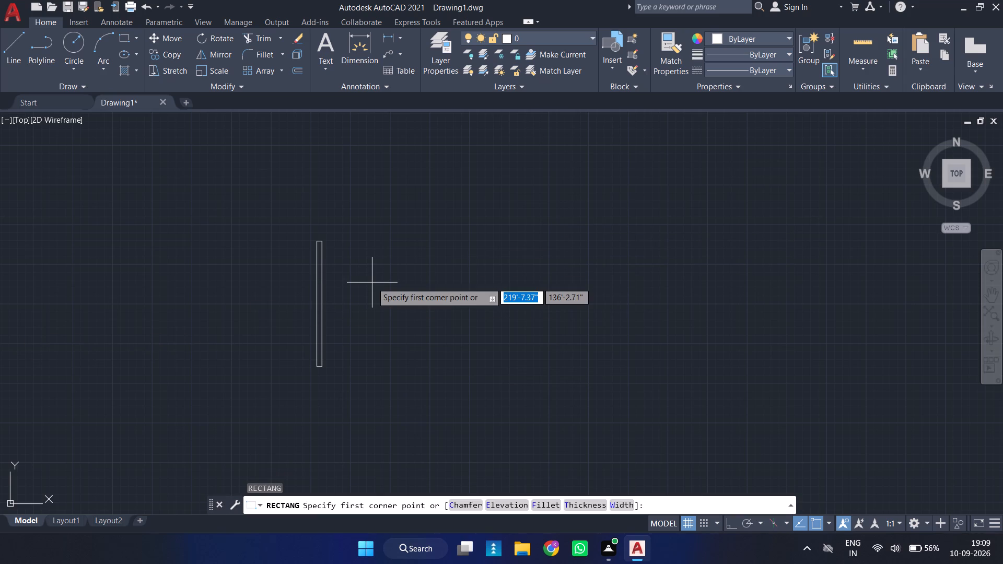
pyautogui.click(369, 209)
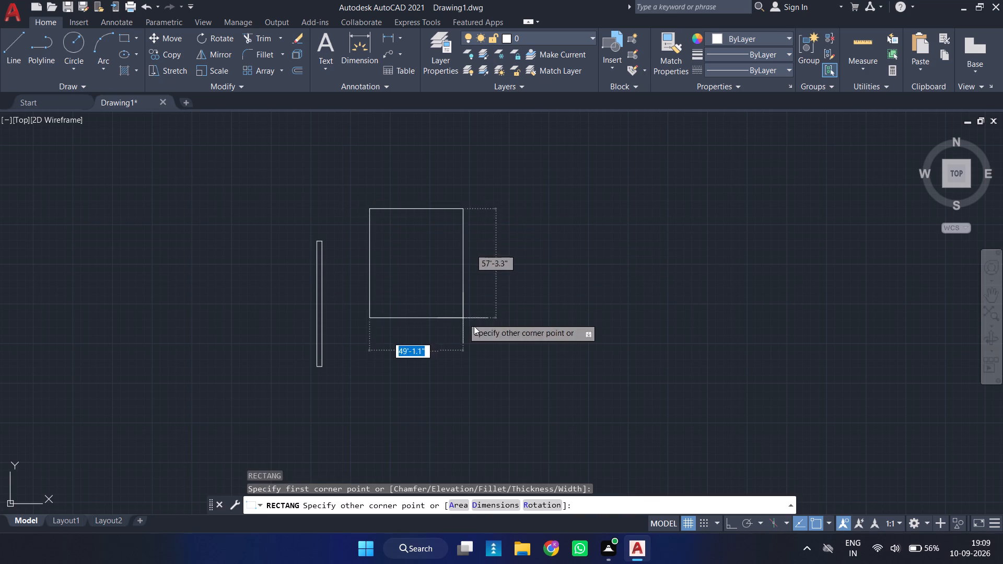
pyautogui.press('d')
pyautogui.press('Return')
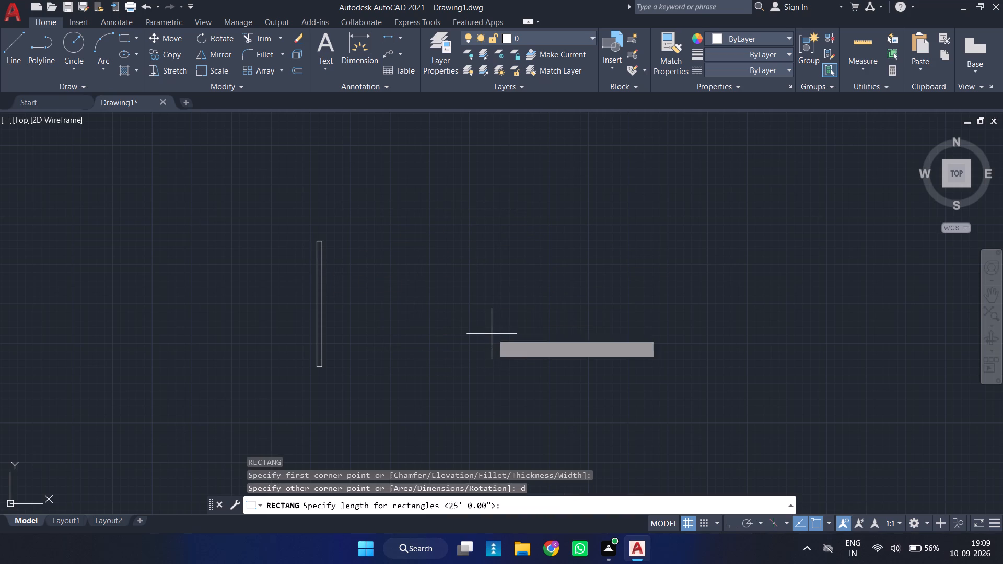
pyautogui.write("25'")
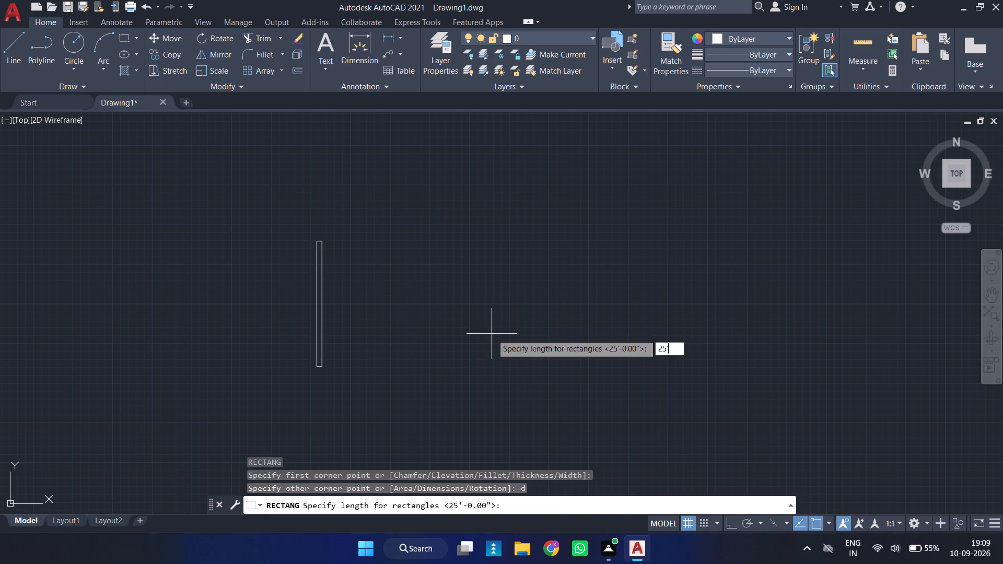
pyautogui.press('Return')
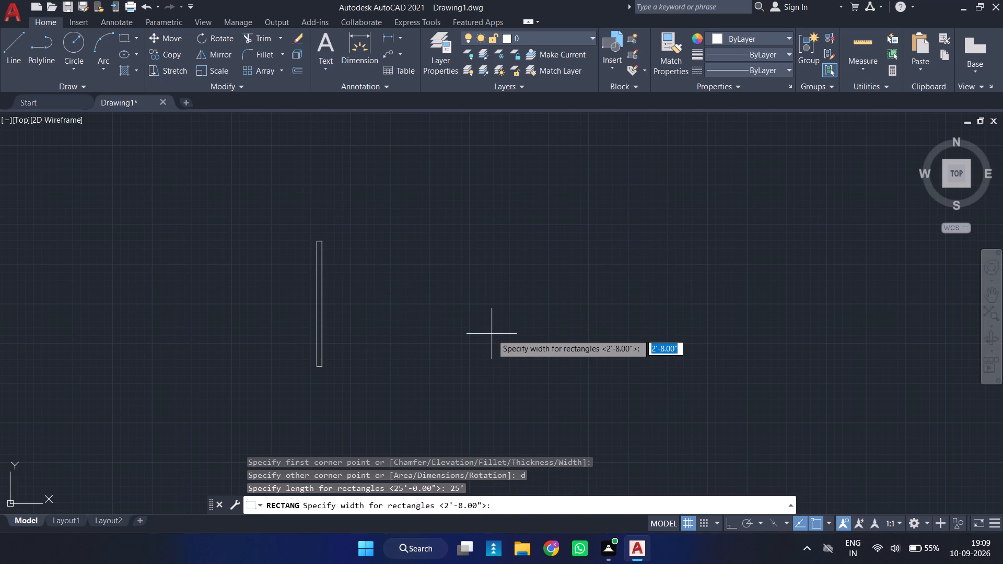
pyautogui.write("32'")
pyautogui.press('Return')
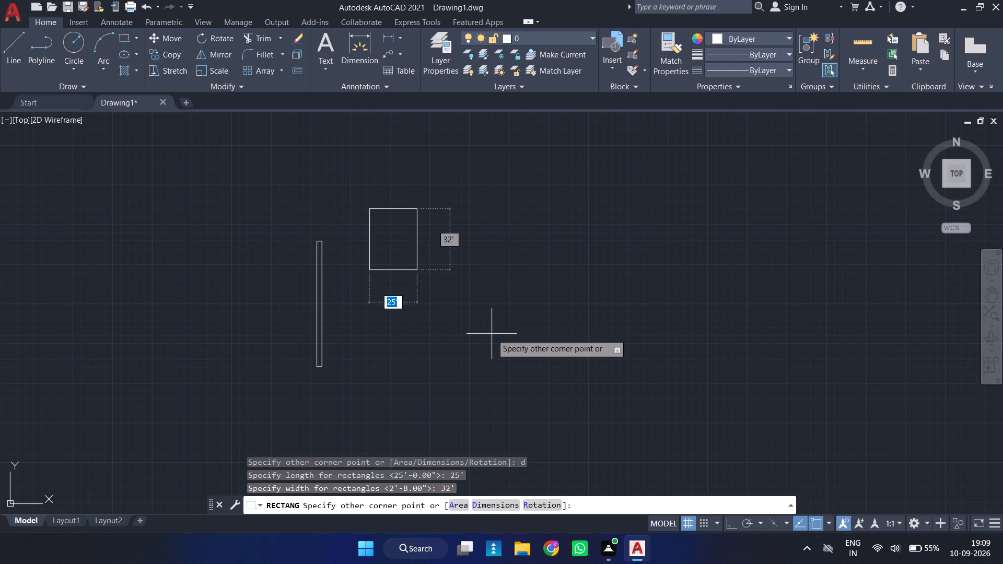
pyautogui.click(492, 334)
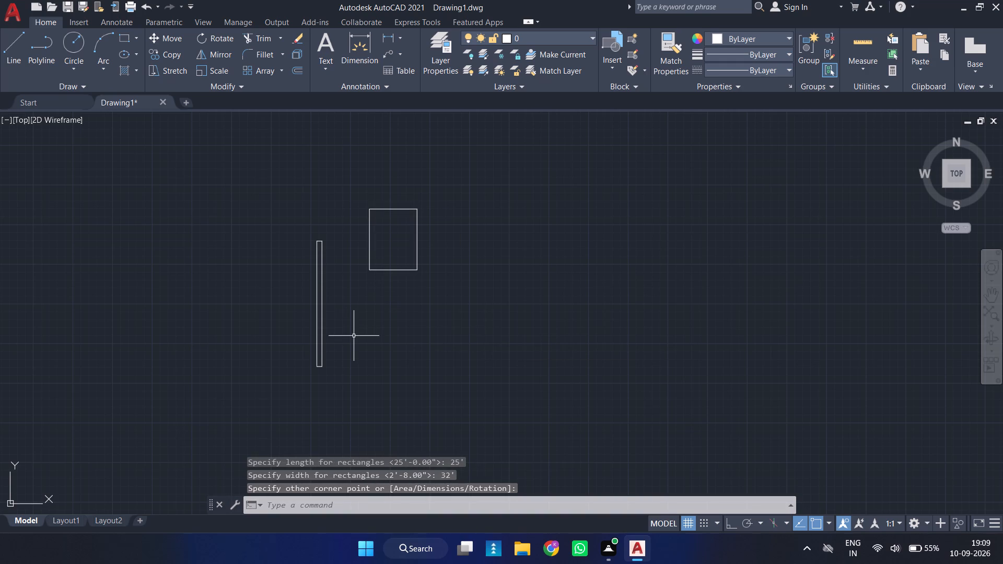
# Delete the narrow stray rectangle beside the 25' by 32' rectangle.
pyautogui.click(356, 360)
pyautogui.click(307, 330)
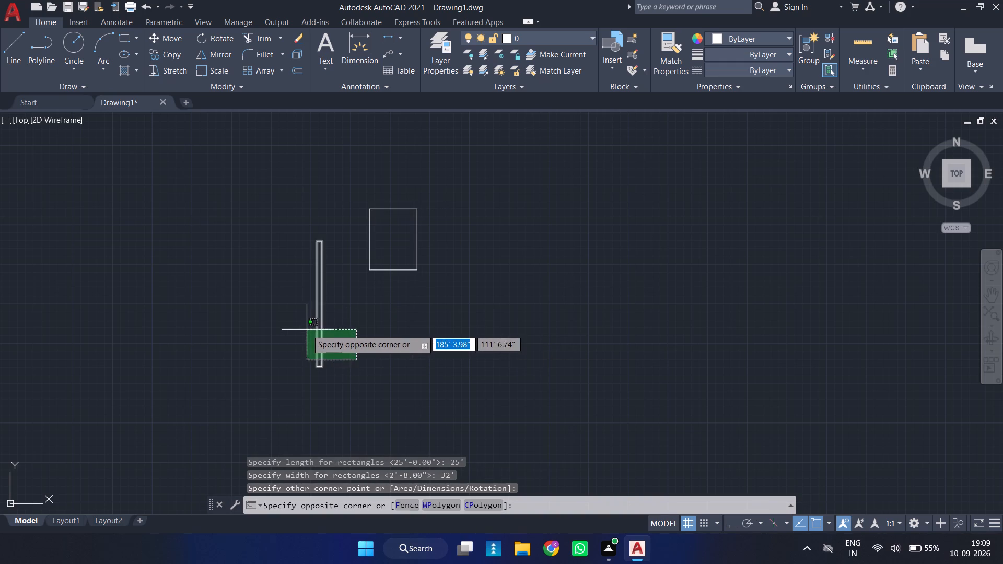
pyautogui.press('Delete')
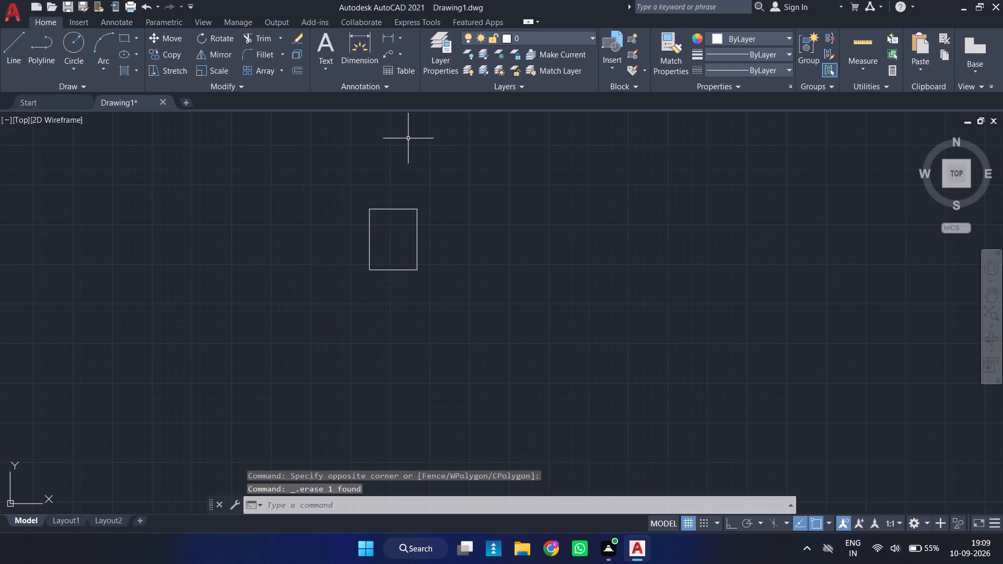
# Offset the 25' by 32' rectangle inward by 9" to form a double outline.
pyautogui.moveTo(398, 233); pyautogui.dragTo(395, 320, button='middle')
pyautogui.scroll(1, 392, 316)
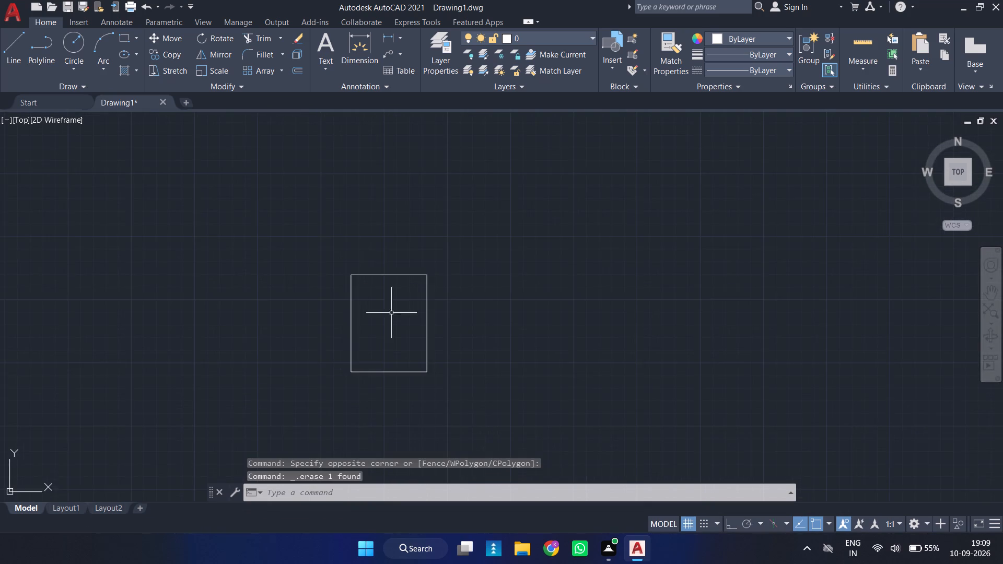
pyautogui.moveTo(391, 312); pyautogui.dragTo(461, 228, button='middle')
pyautogui.scroll(2, 434, 225)
pyautogui.moveTo(436, 224); pyautogui.dragTo(411, 253, button='middle')
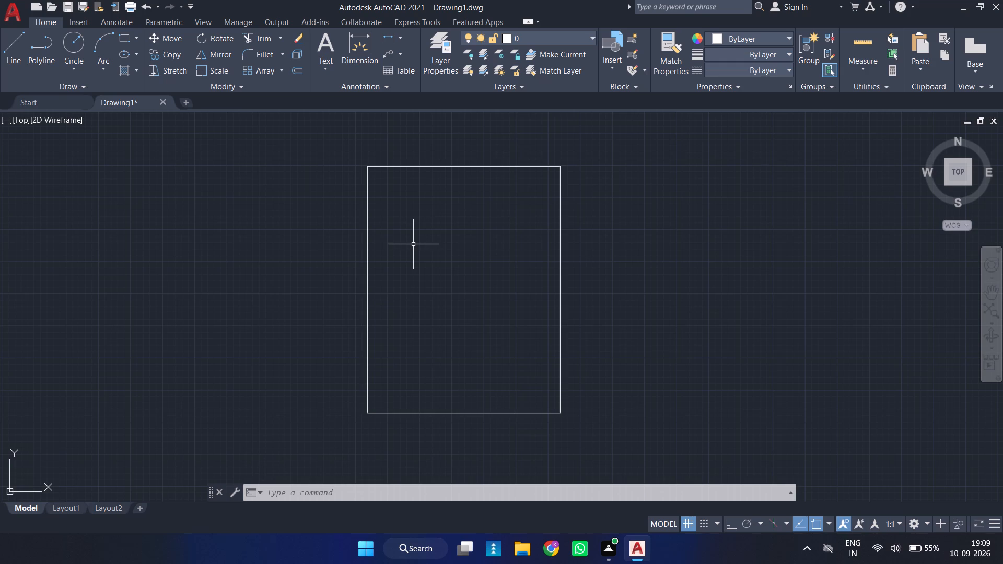
pyautogui.press('o')
pyautogui.press('Return')
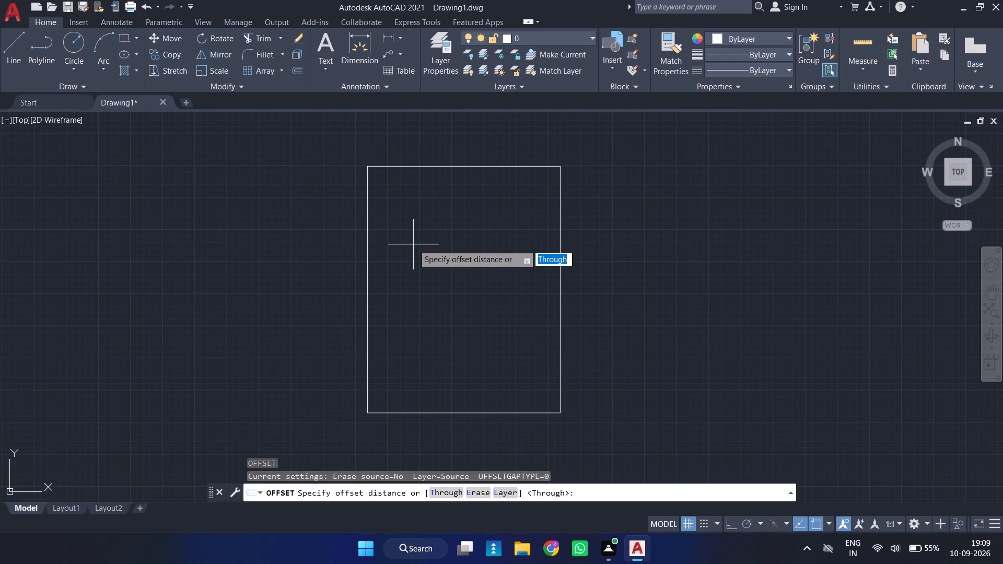
pyautogui.press('9')
pyautogui.press('Return')
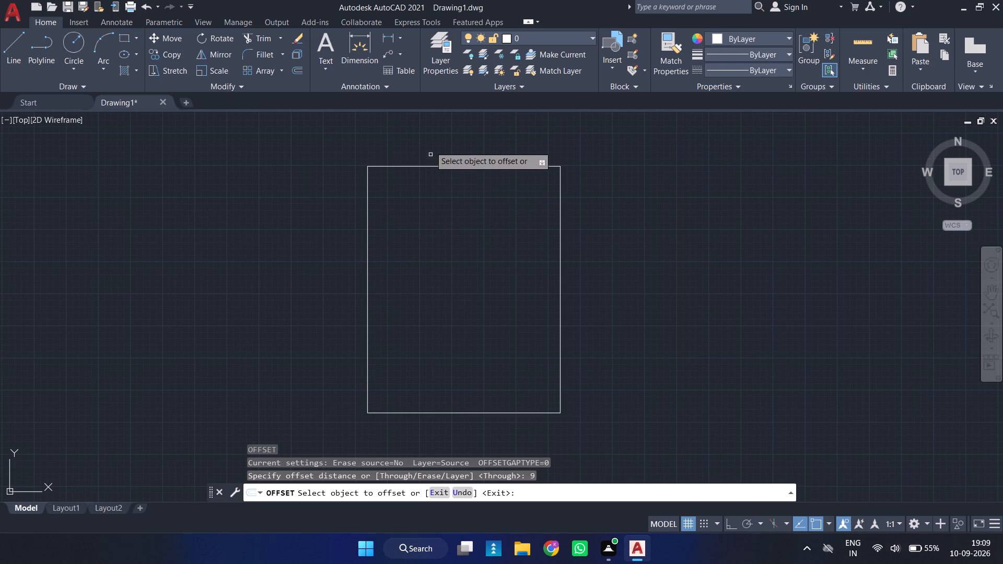
pyautogui.click(446, 167)
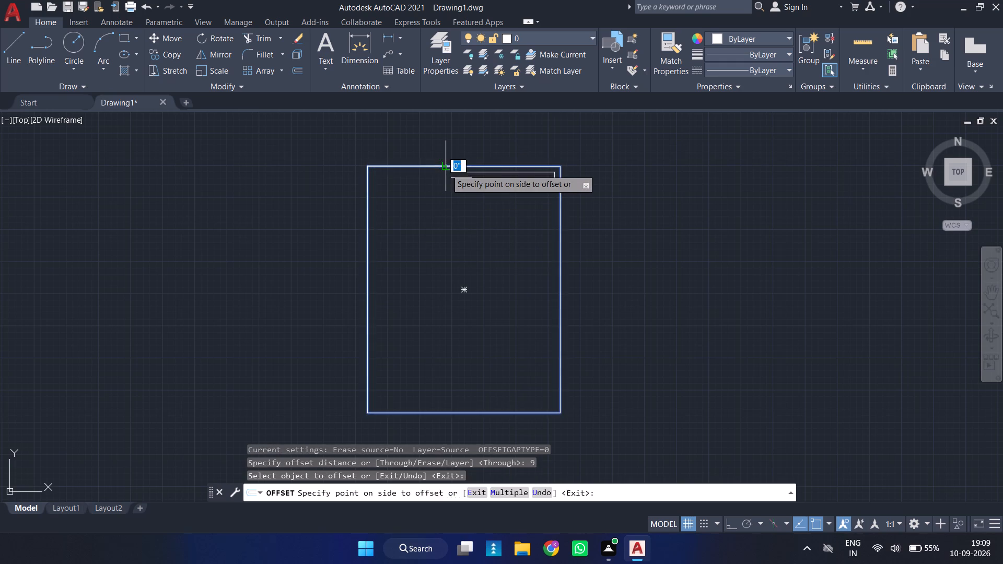
pyautogui.click(444, 216)
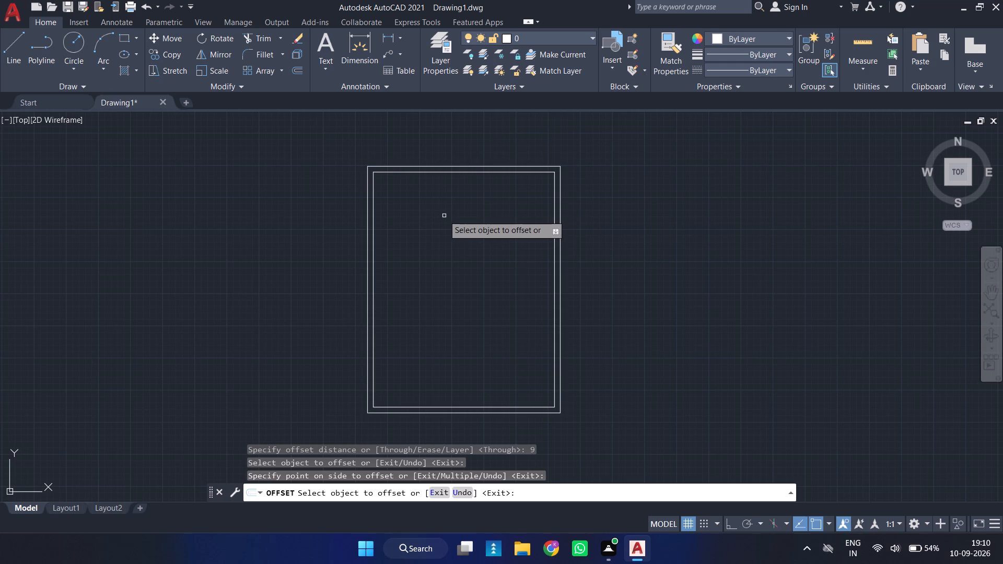
pyautogui.press('Escape')
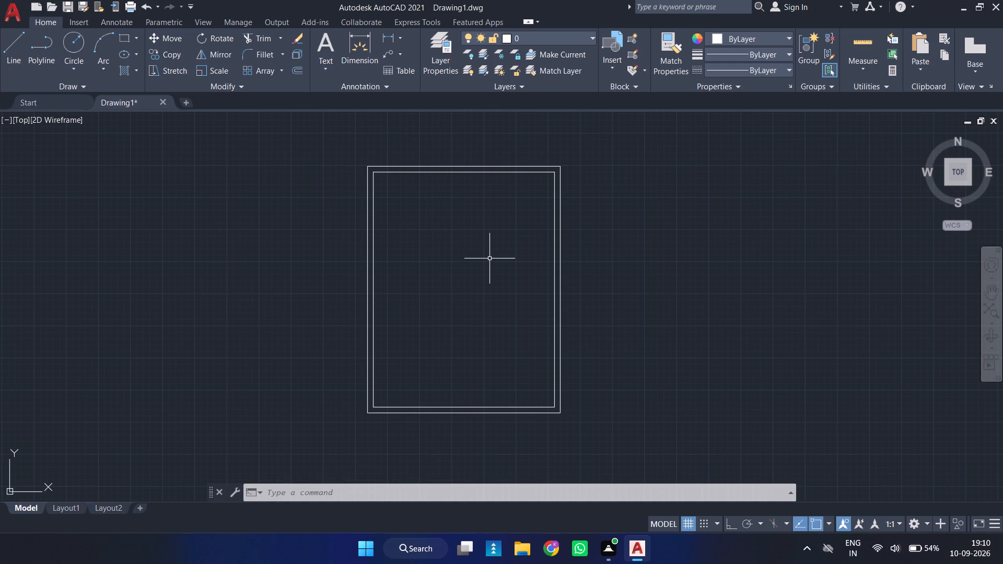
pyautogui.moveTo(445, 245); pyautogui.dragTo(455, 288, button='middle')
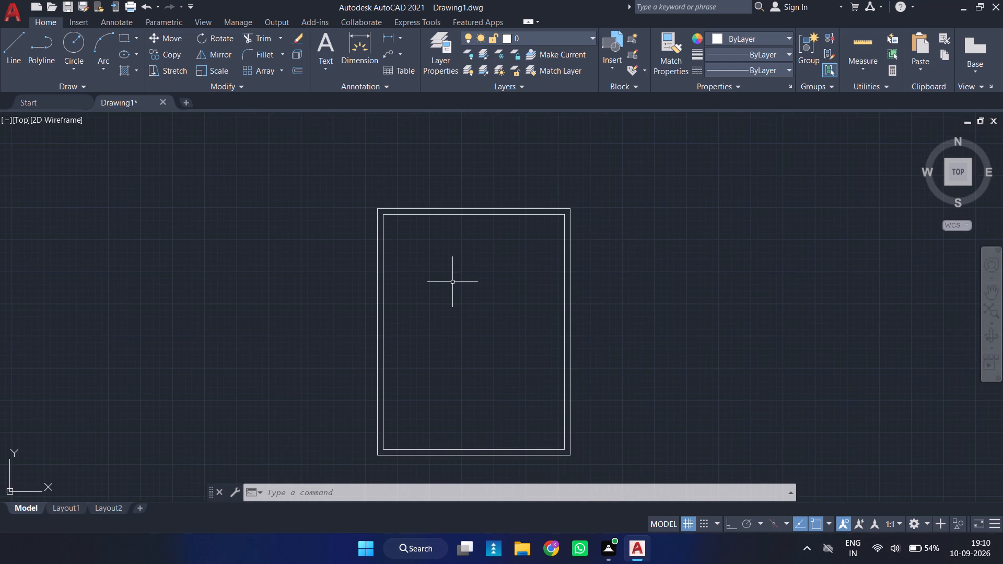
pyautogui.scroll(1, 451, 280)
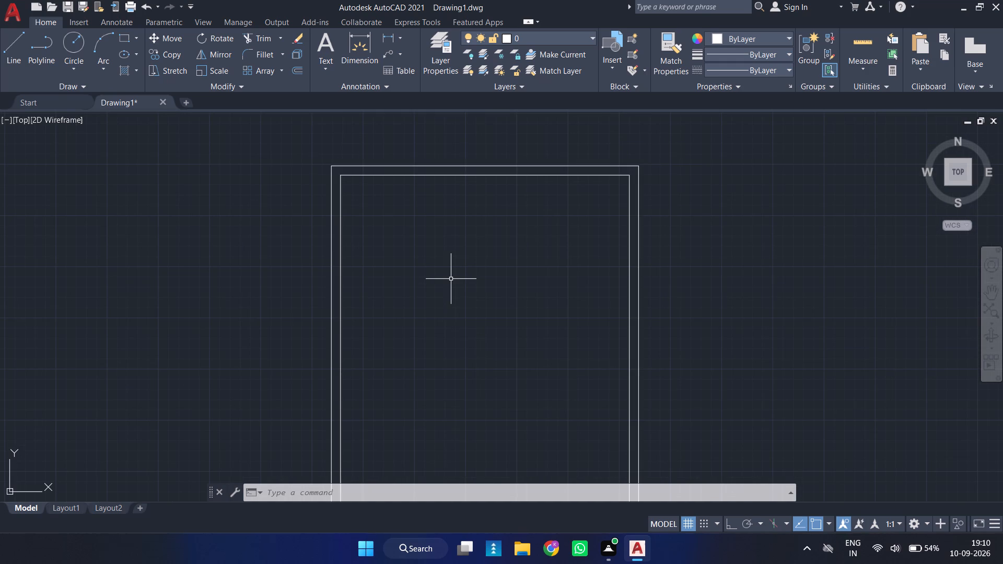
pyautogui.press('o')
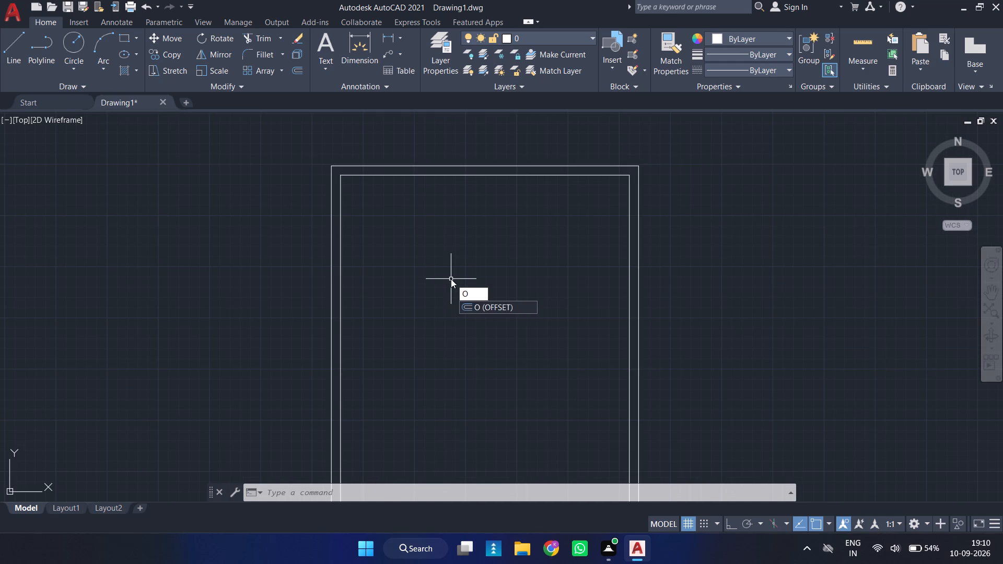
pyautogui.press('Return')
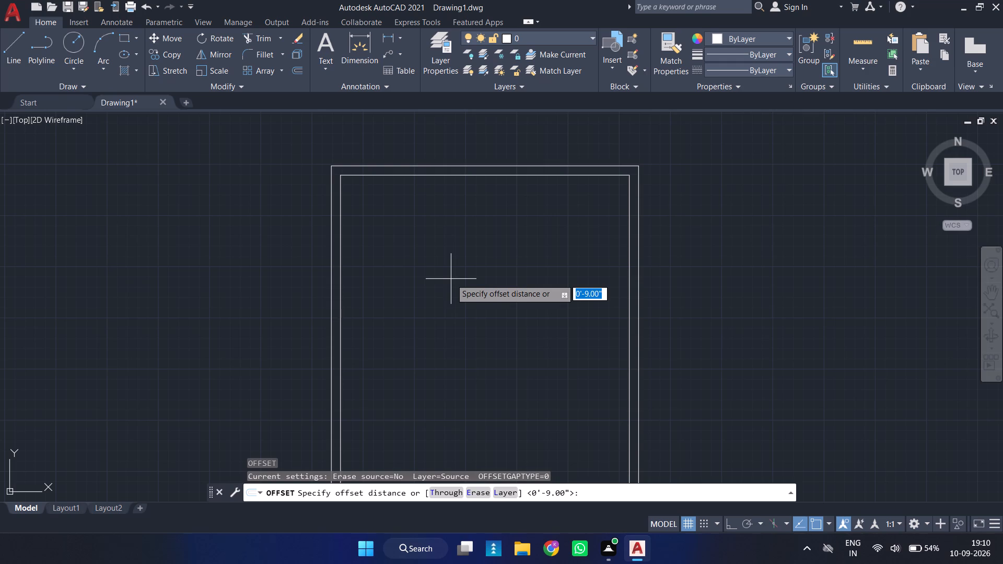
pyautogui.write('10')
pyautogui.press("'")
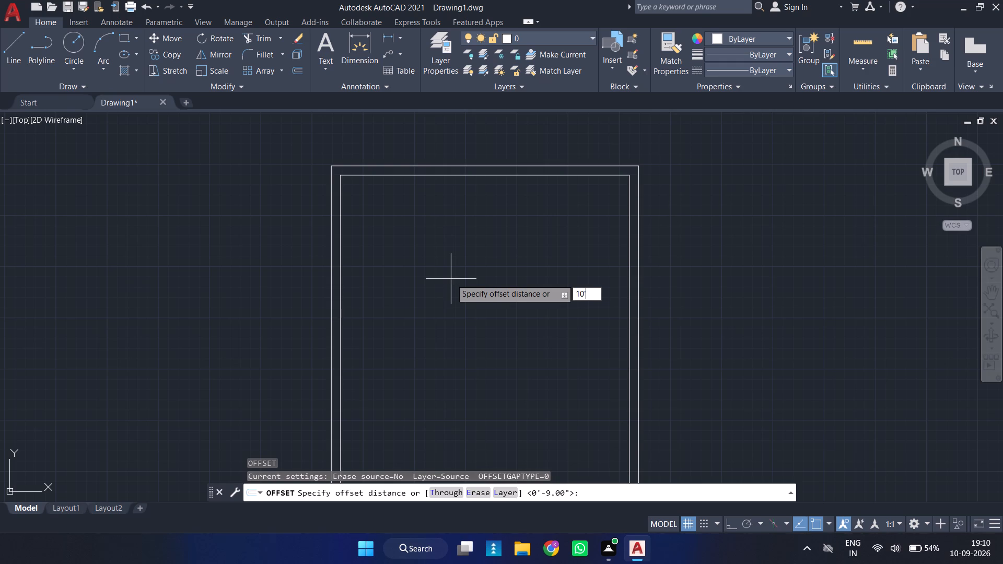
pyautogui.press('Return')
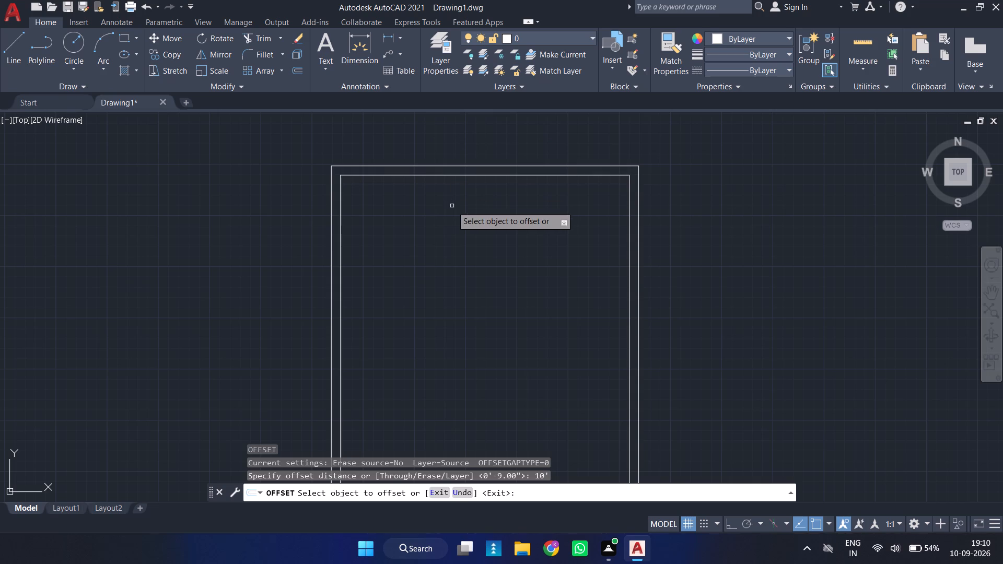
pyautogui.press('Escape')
# Explode the inner rectangle of the double outline into separate lines.
pyautogui.click(455, 175)
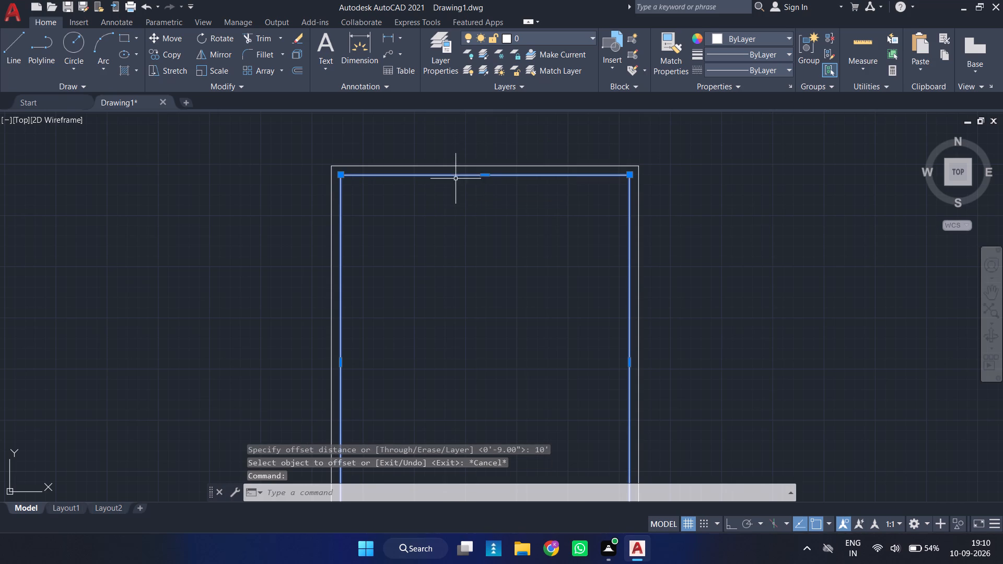
pyautogui.write('ex')
pyautogui.write('plo')
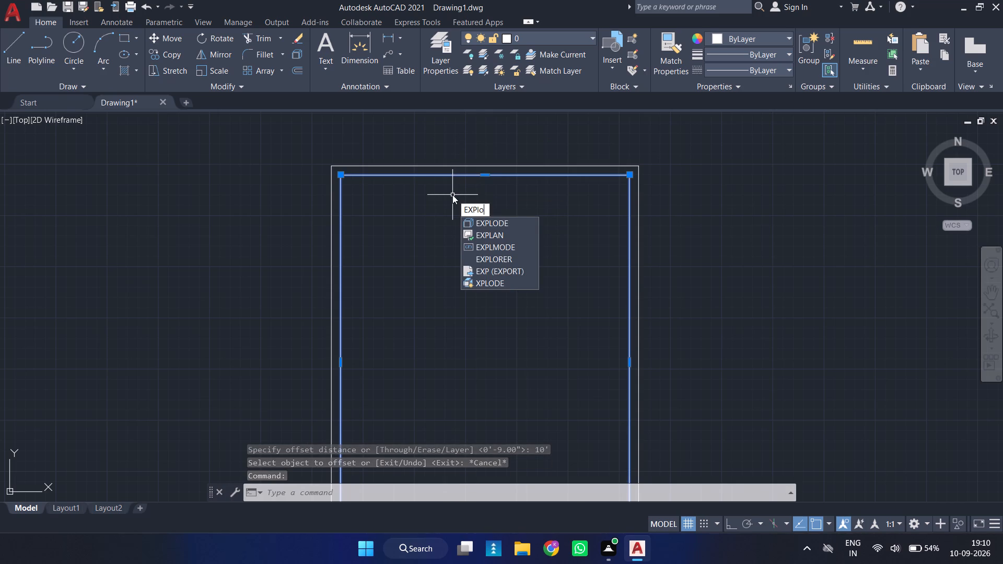
pyautogui.click(515, 227)
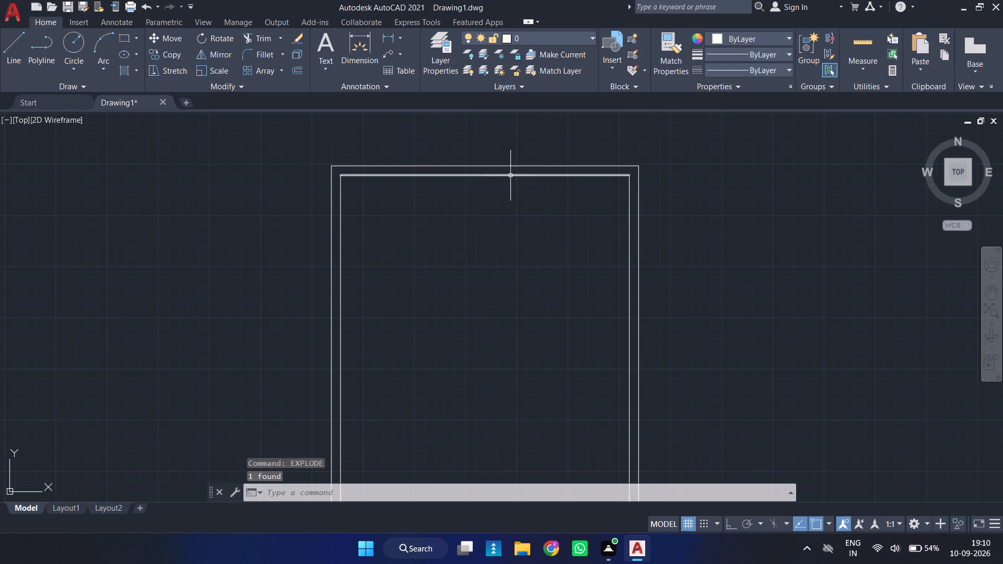
# Offset the left inner wall line 10' toward the inside of the plan.
pyautogui.press('o')
pyautogui.press('Return')
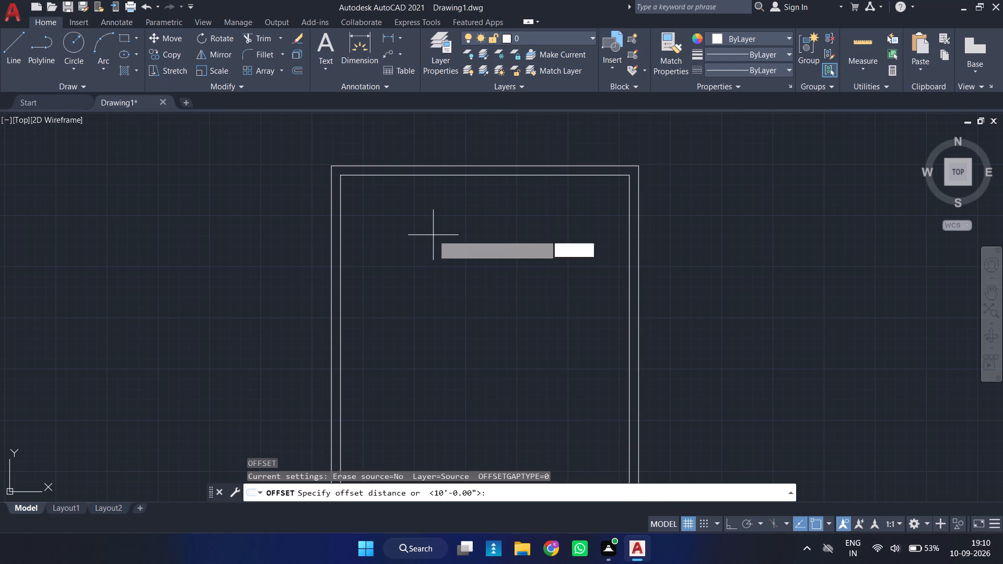
pyautogui.press('Return')
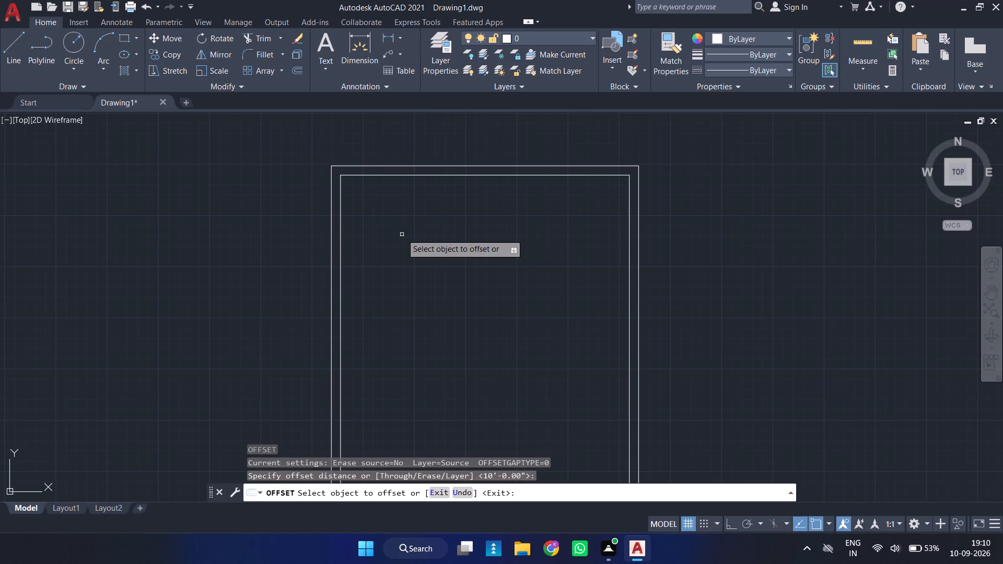
pyautogui.click(341, 248)
pyautogui.click(447, 262)
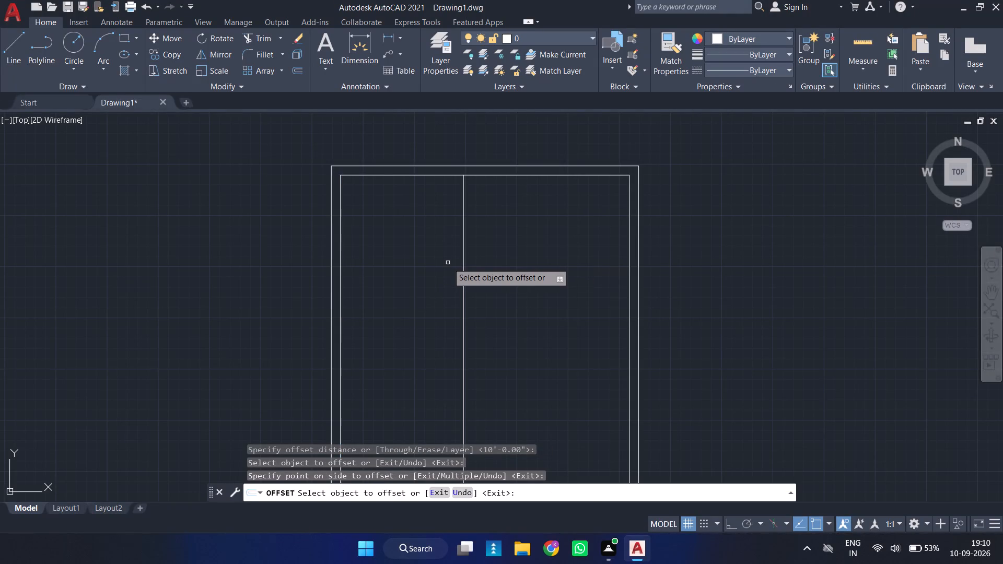
pyautogui.press('Escape')
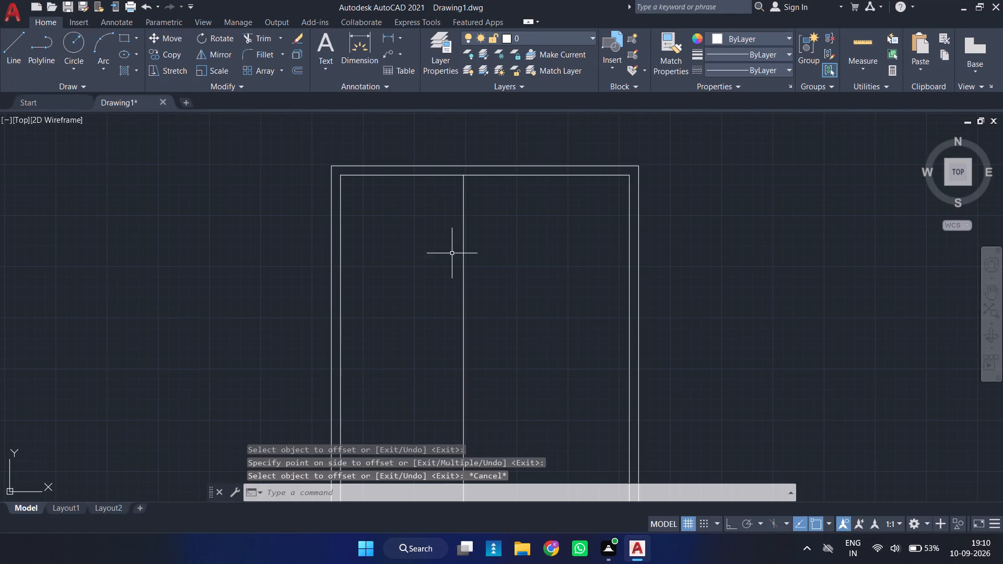
# Offset the top inner wall line 11' downward into the plan.
pyautogui.press('space')
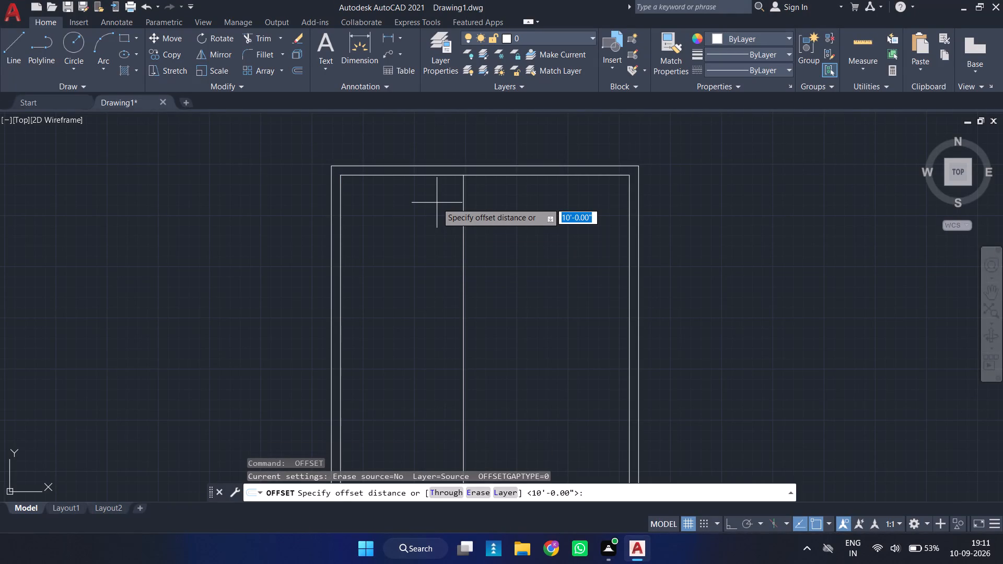
pyautogui.write('11')
pyautogui.press("'")
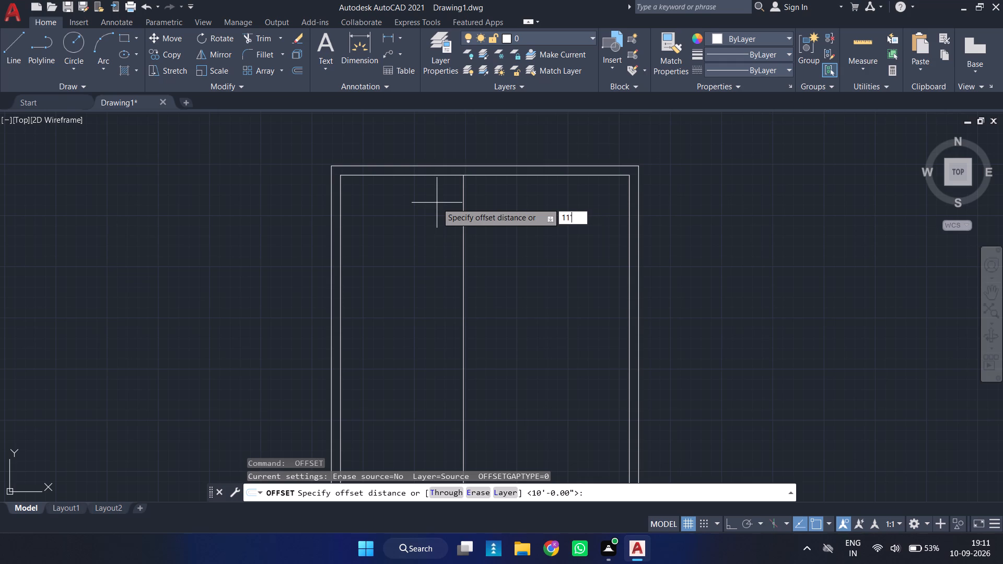
pyautogui.press('Return')
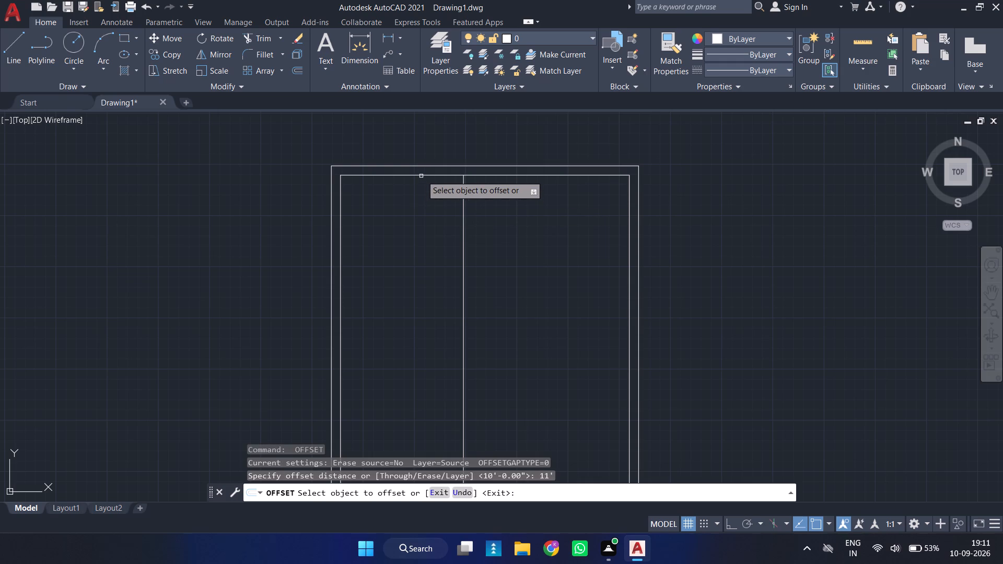
pyautogui.click(422, 175)
pyautogui.click(408, 331)
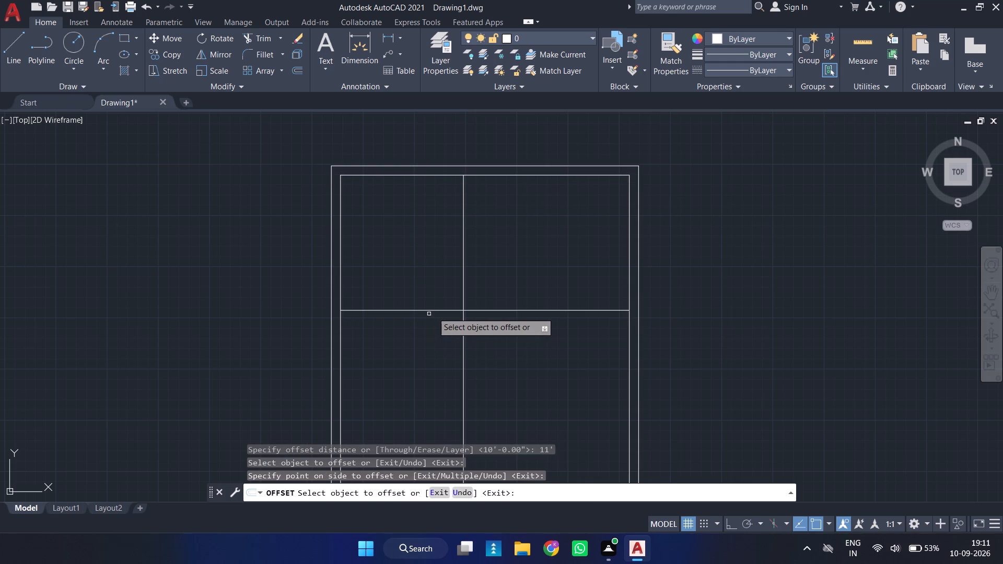
pyautogui.click(439, 311)
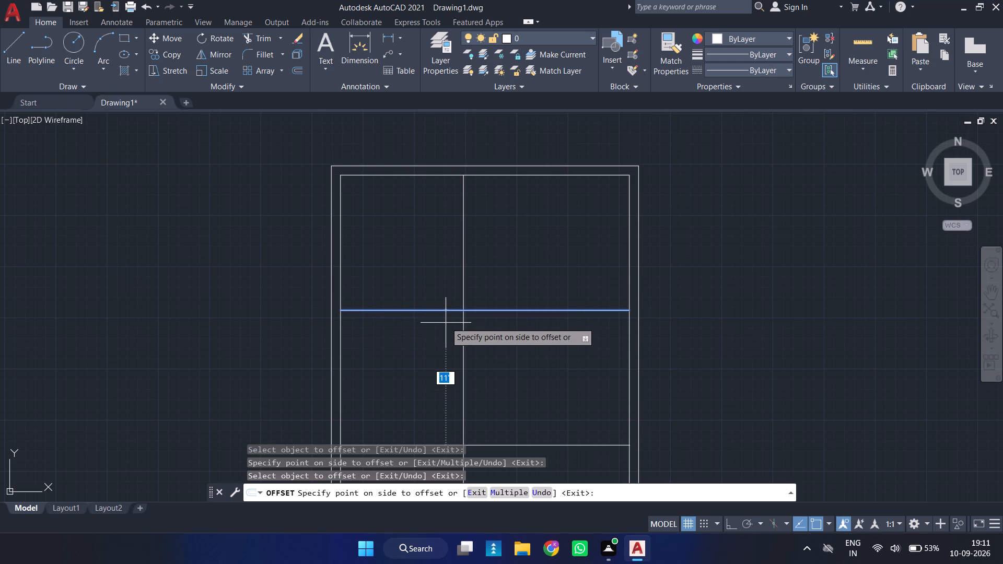
pyautogui.press('Escape')
# Offset the right inner wall line 12'11" toward the inside of the plan.
pyautogui.press('o')
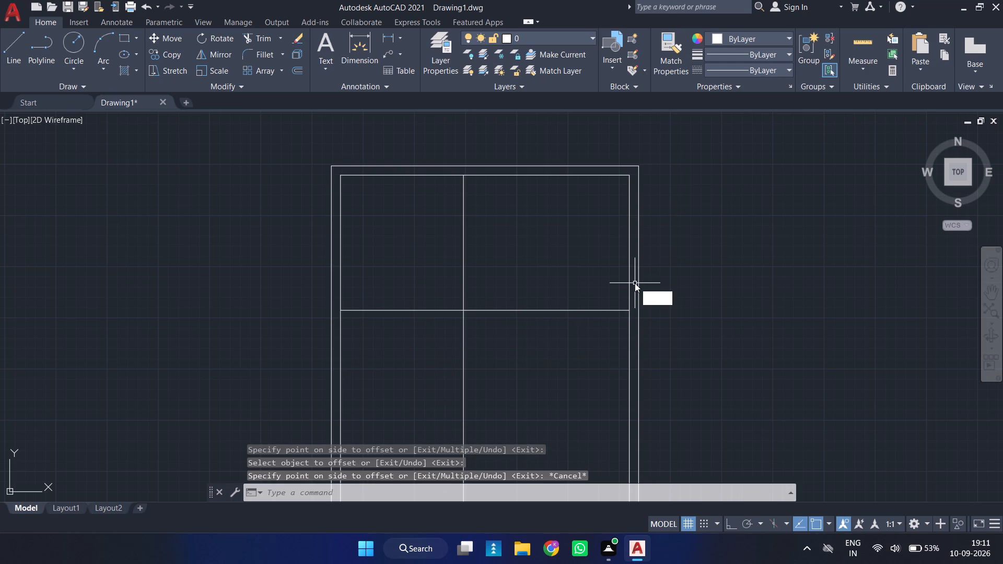
pyautogui.press('Return')
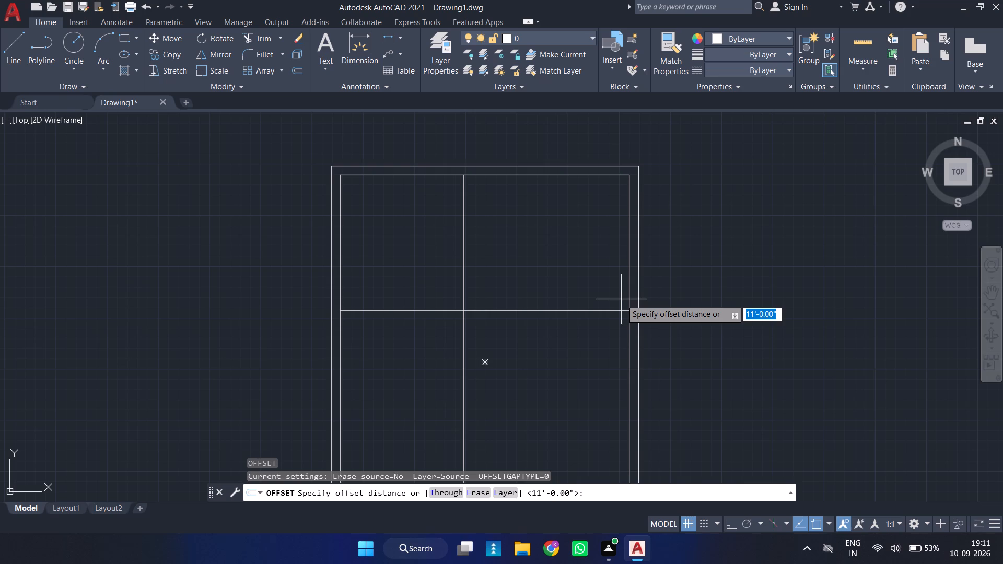
pyautogui.write("12'")
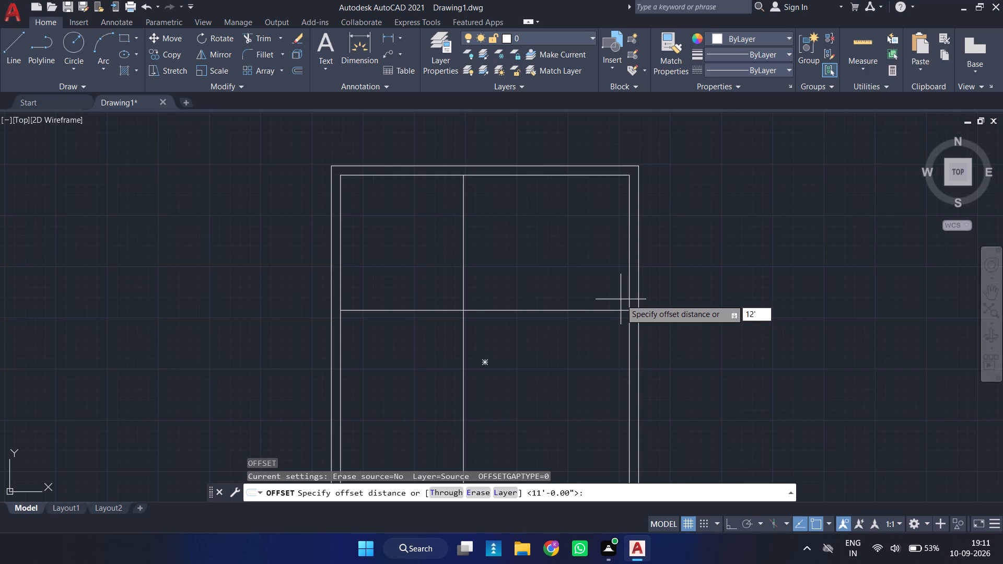
pyautogui.write('11')
pyautogui.press('Return')
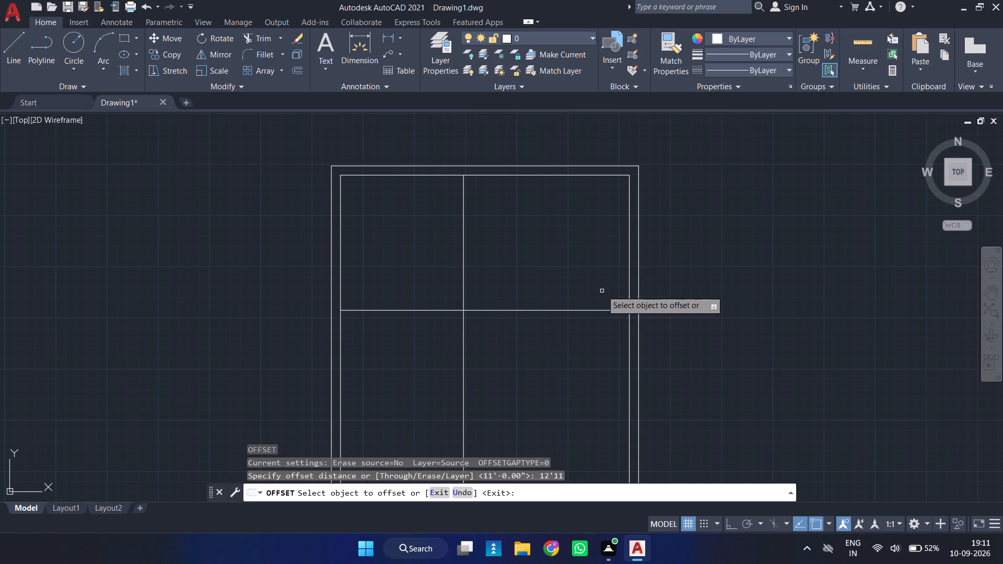
pyautogui.click(628, 272)
pyautogui.click(516, 276)
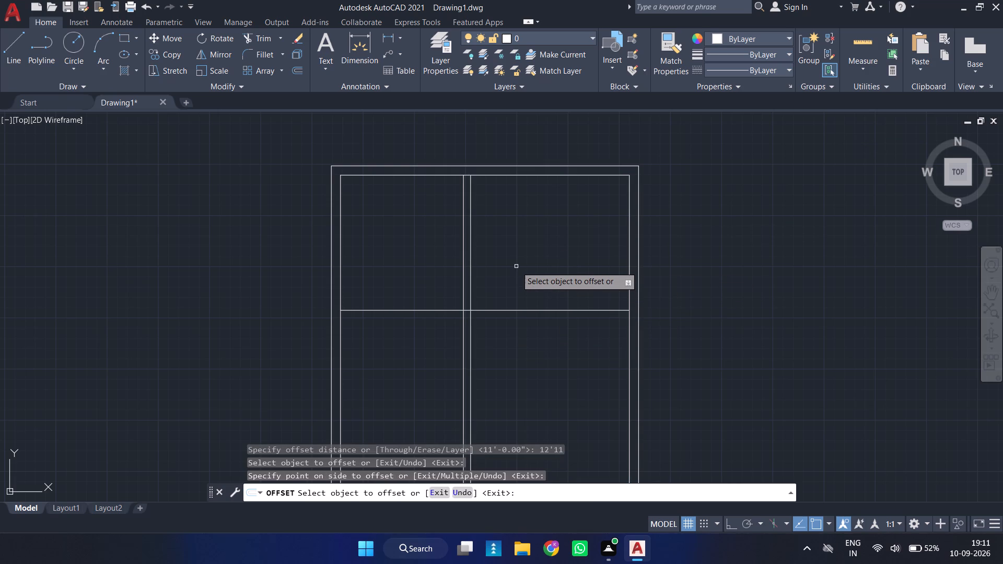
pyautogui.press('Escape')
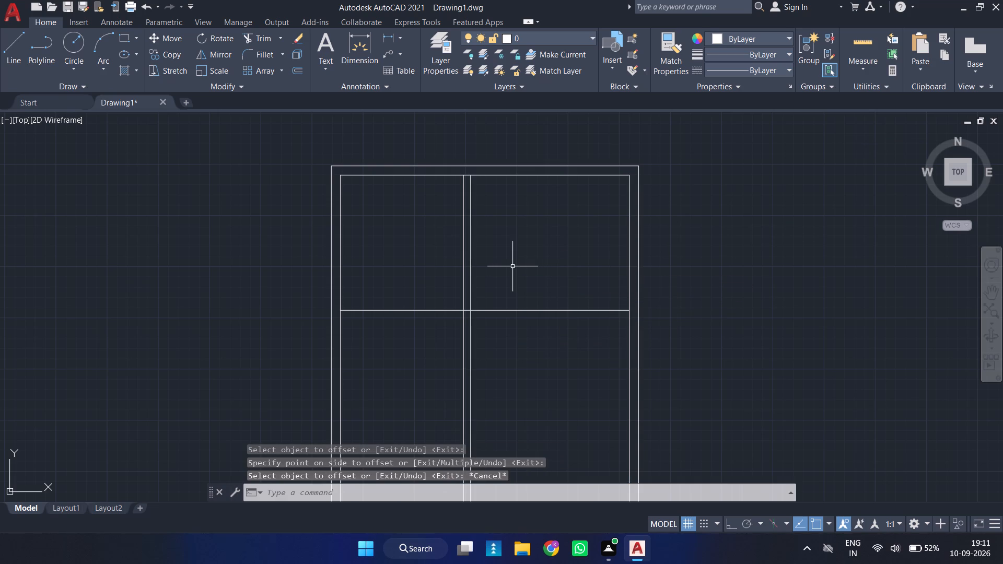
# Offset the horizontal partition line 7" downward to give the partition its thickness.
pyautogui.press('space')
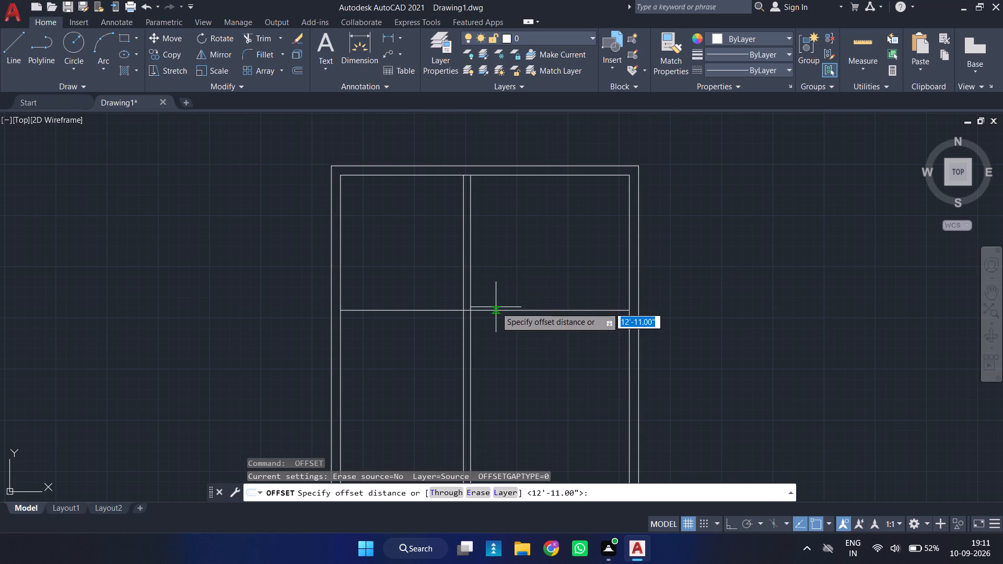
pyautogui.press('7')
pyautogui.press('Return')
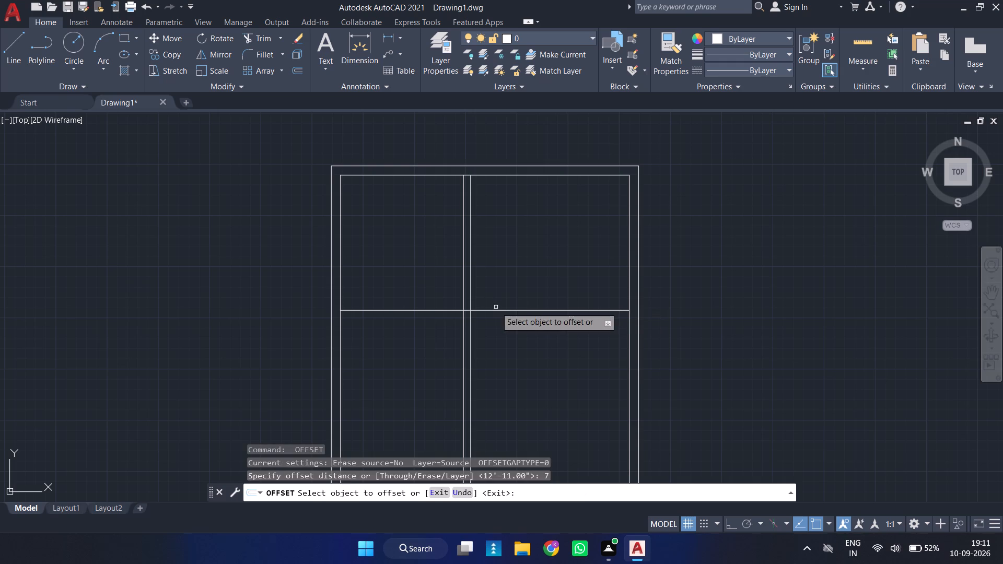
pyautogui.click(476, 311)
pyautogui.click(476, 328)
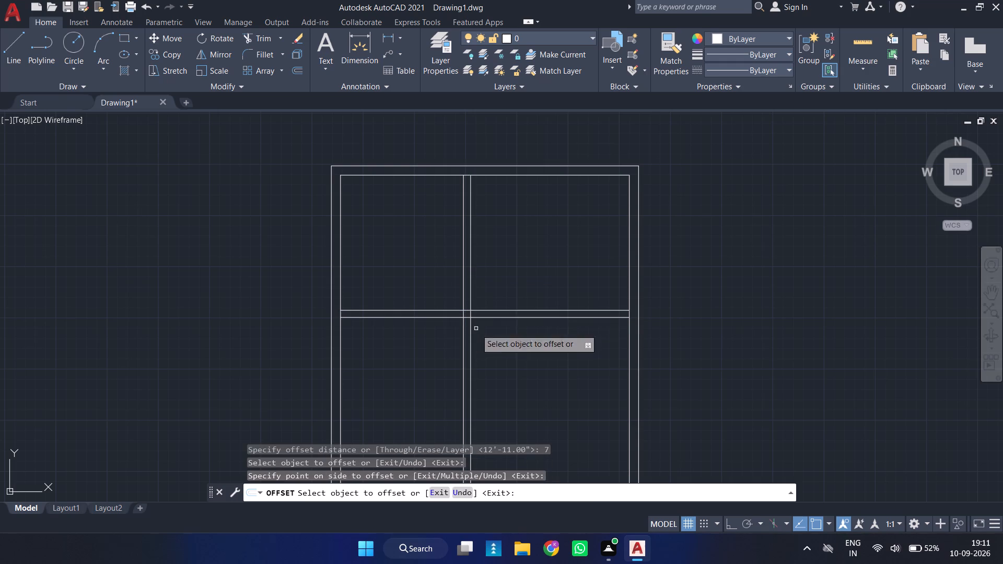
pyautogui.press('Escape')
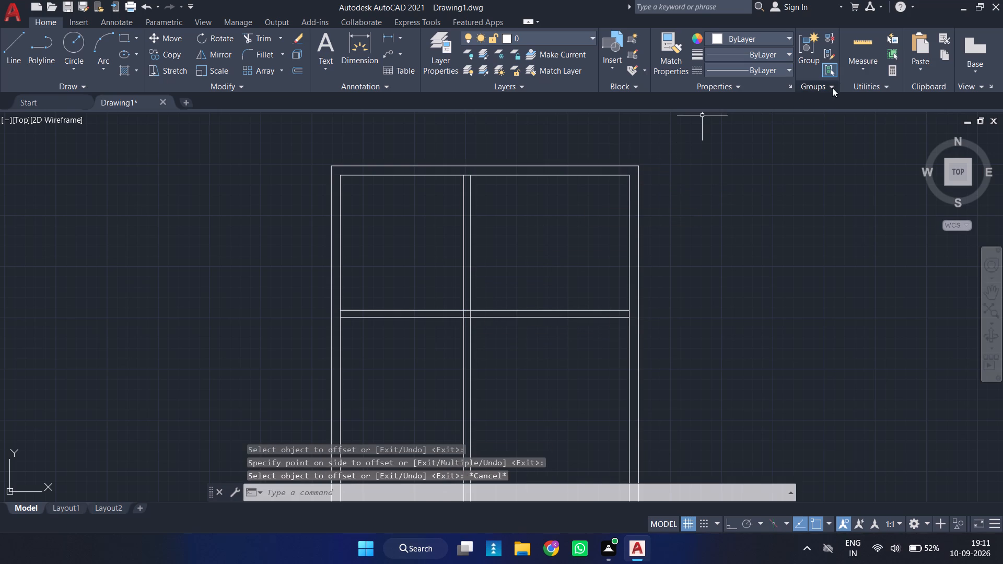
# Check the vertical partition's thickness and the upper room's depth with a quick measurement.
pyautogui.click(852, 67)
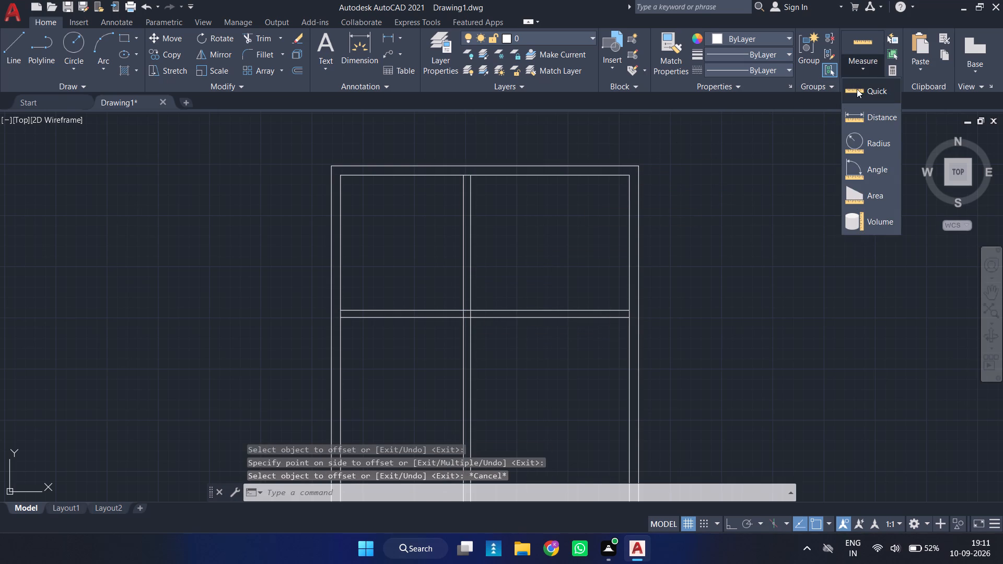
pyautogui.click(857, 89)
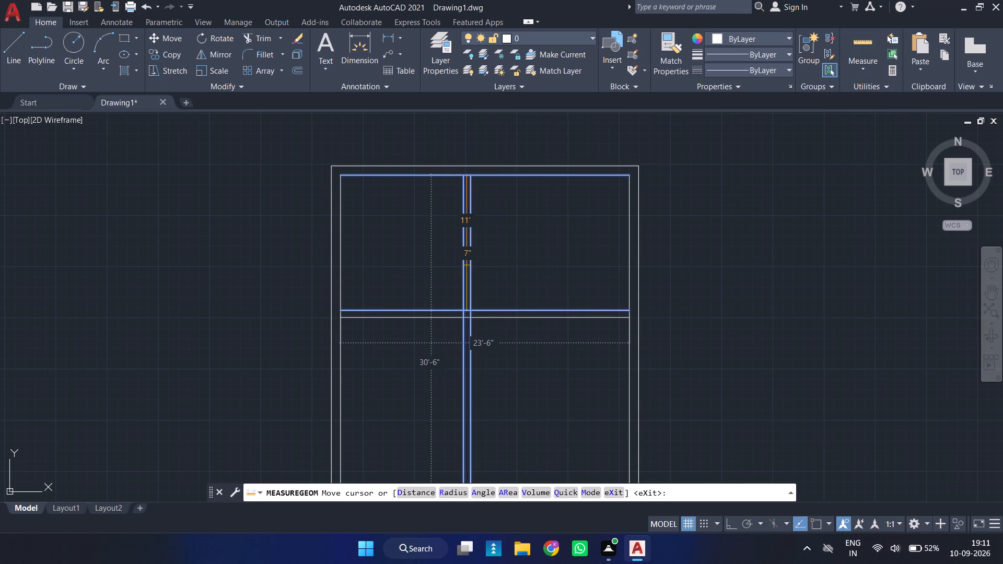
pyautogui.scroll(2, 466, 265)
pyautogui.press('Escape')
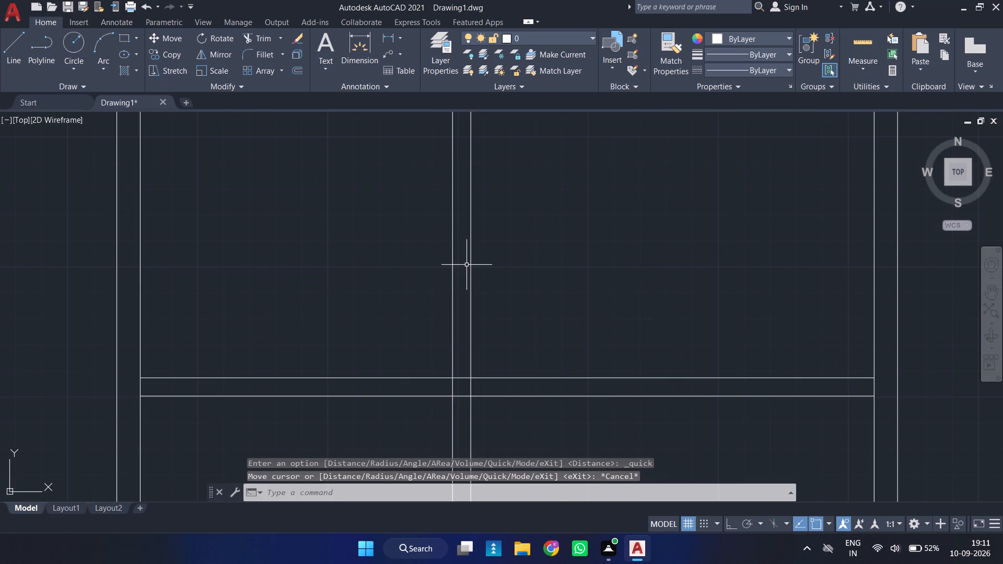
# Trim the left inner wall line between the two horizontal partition lines.
pyautogui.write('tr')
pyautogui.press('Return')
pyautogui.scroll(-3, 463, 257)
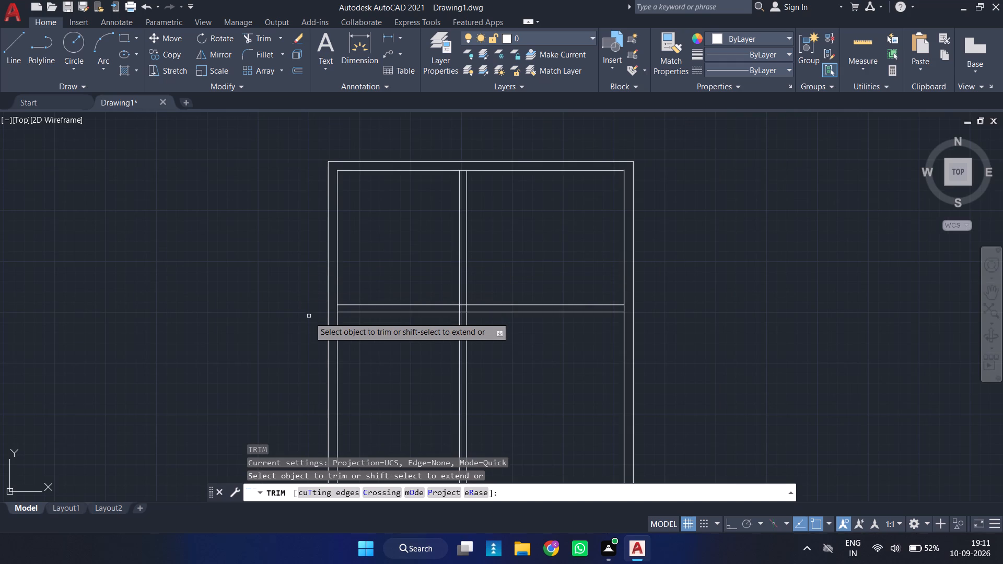
pyautogui.scroll(3, 326, 302)
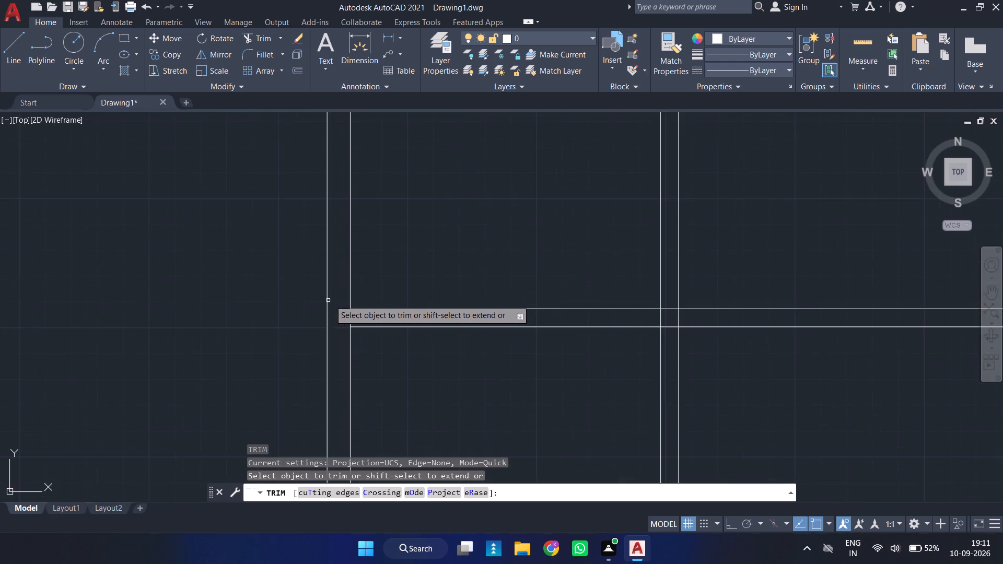
pyautogui.scroll(2, 332, 300)
pyautogui.moveTo(362, 296); pyautogui.dragTo(309, 205, button='middle')
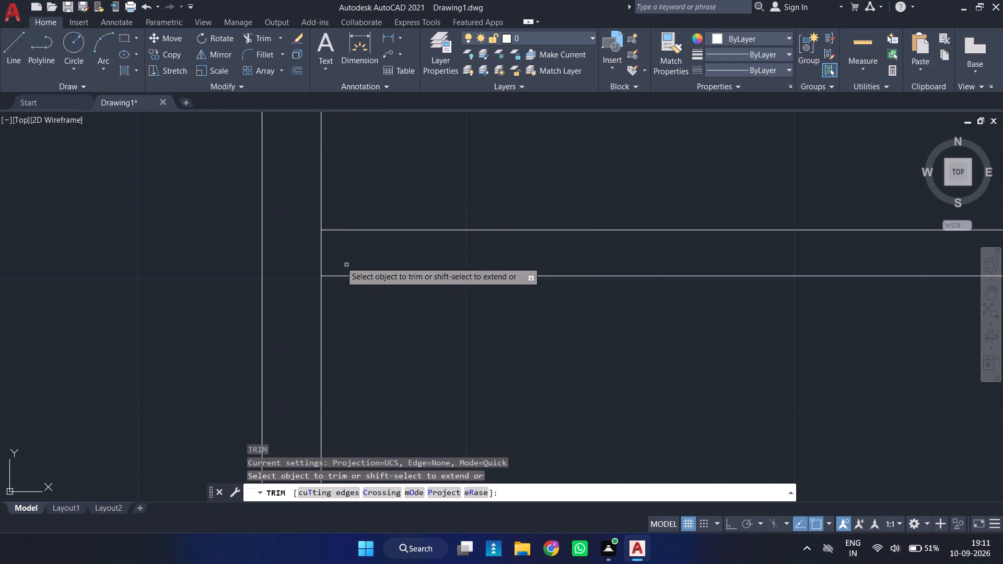
pyautogui.click(319, 255)
pyautogui.scroll(-3, 433, 249)
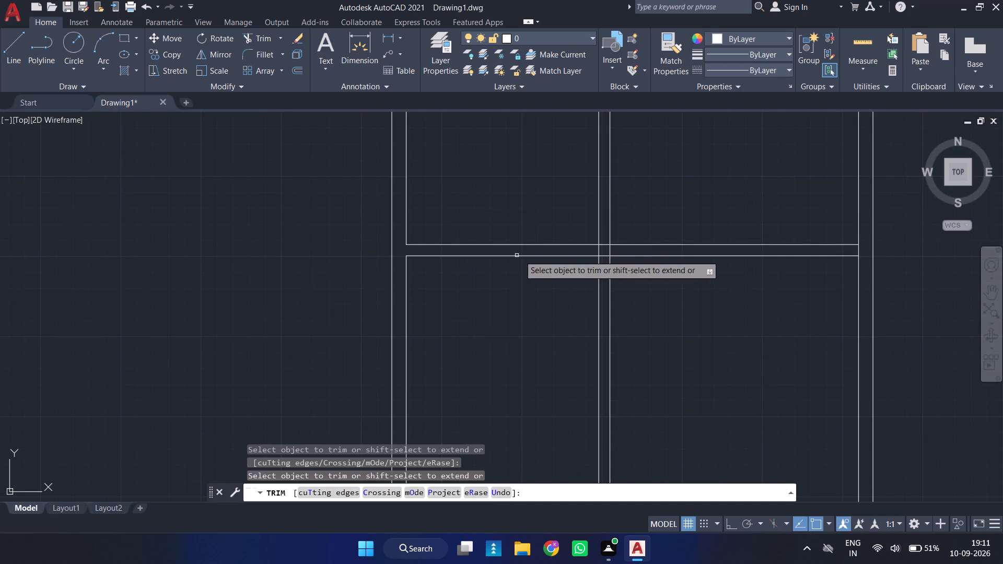
# Trim the upper horizontal line and both vertical lines within the crossing of the two partitions.
pyautogui.scroll(3, 602, 248)
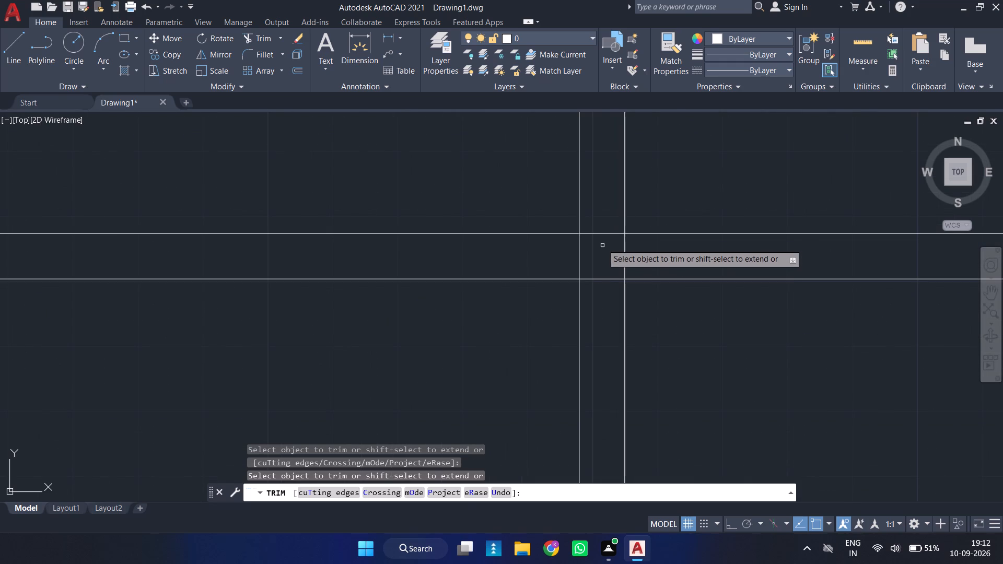
pyautogui.click(607, 232)
pyautogui.click(578, 257)
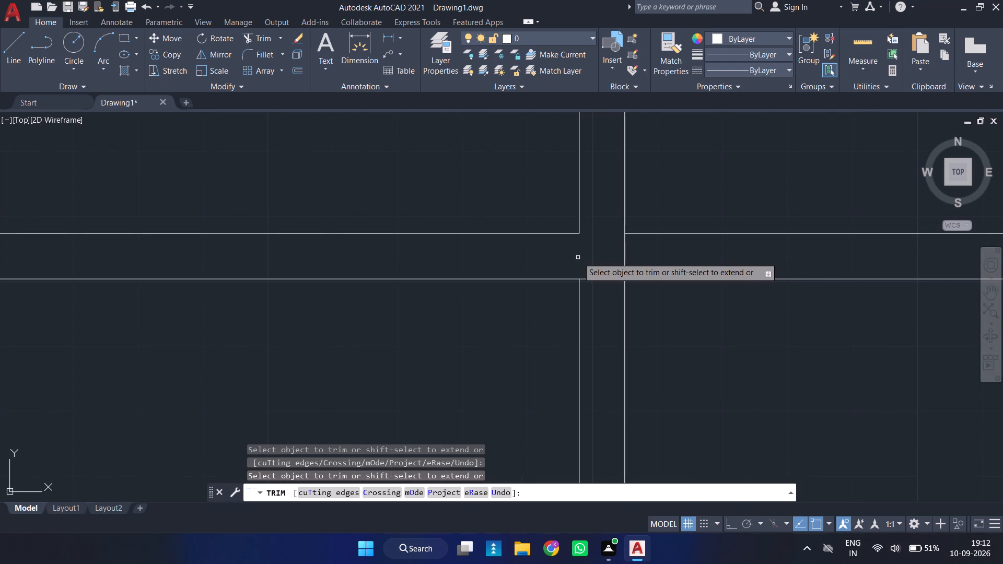
pyautogui.click(624, 257)
# Trim the right inner wall line between the two horizontal partition lines.
pyautogui.scroll(-2, 632, 255)
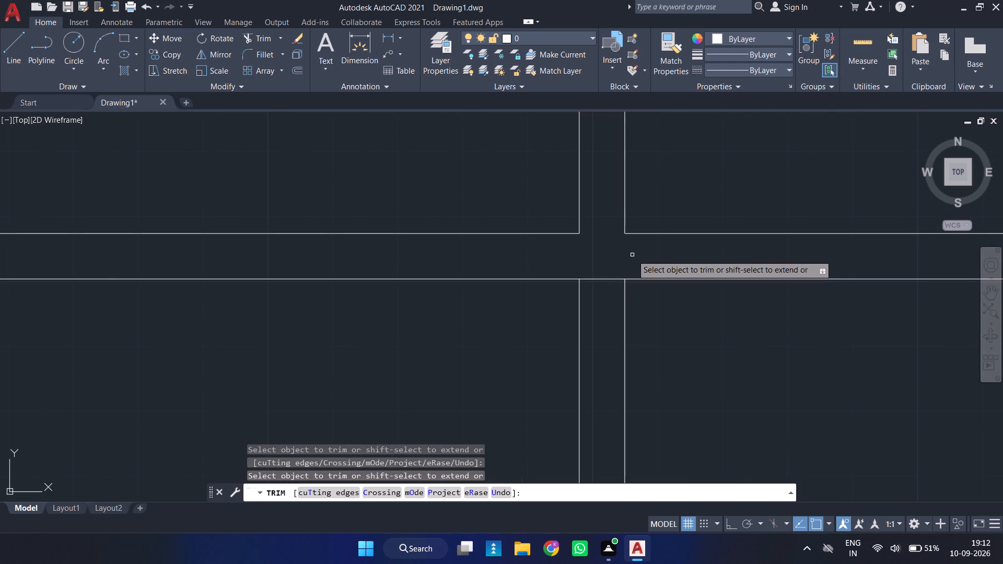
pyautogui.scroll(-5, 632, 255)
pyautogui.scroll(3, 724, 252)
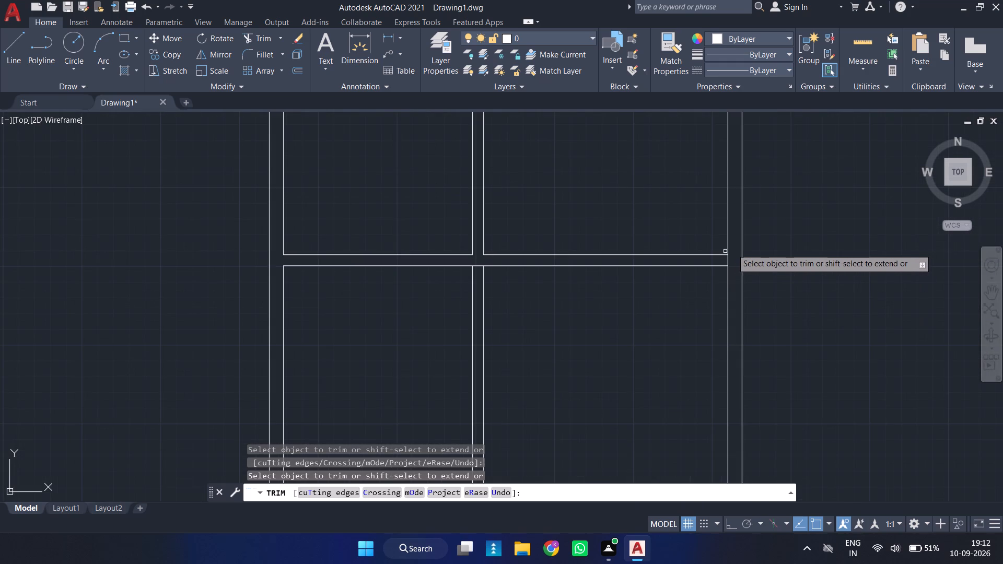
pyautogui.scroll(3, 732, 253)
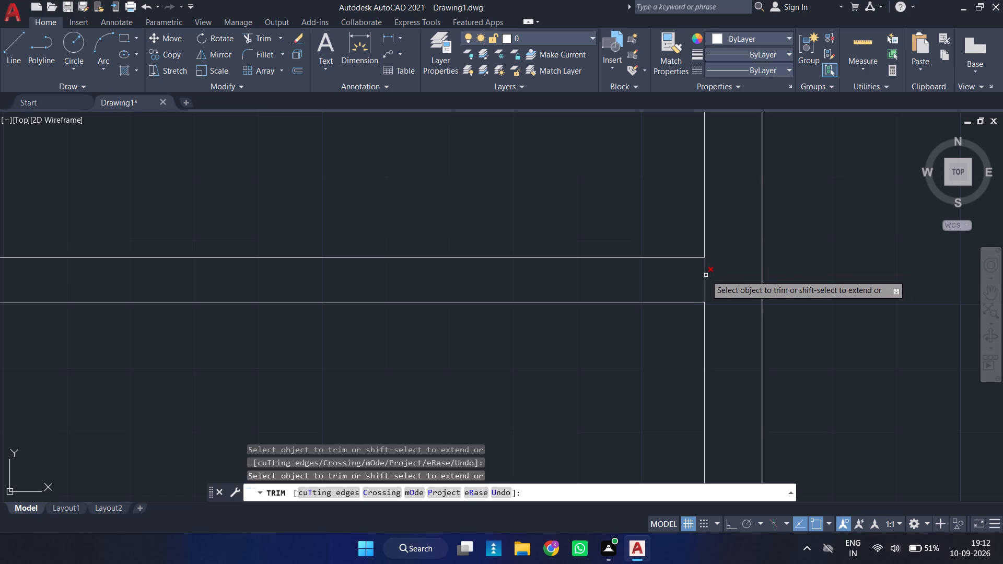
pyautogui.click(706, 275)
# Trim the top inner wall line between the two vertical partition lines.
pyautogui.scroll(-3, 706, 275)
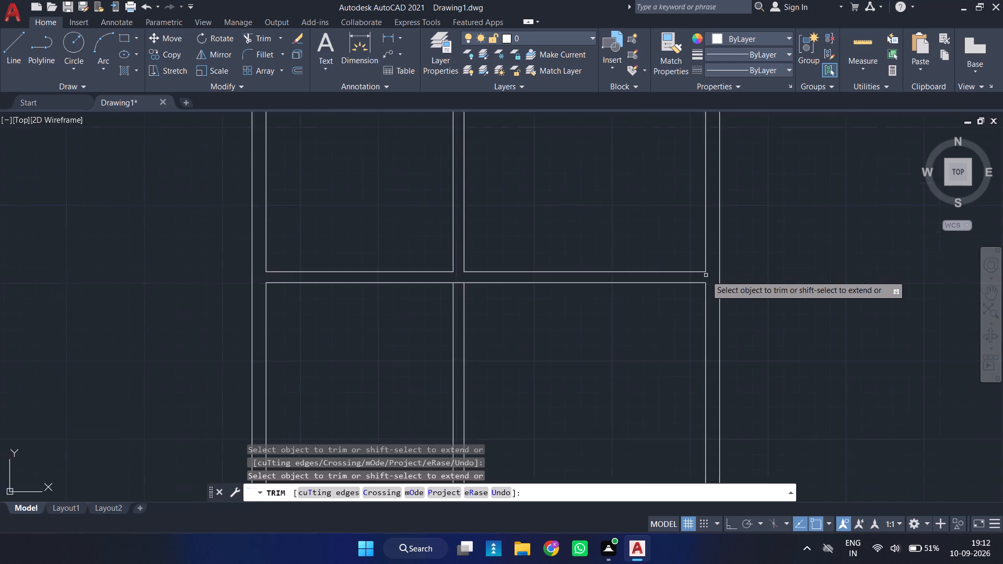
pyautogui.scroll(-2, 706, 275)
pyautogui.scroll(3, 604, 201)
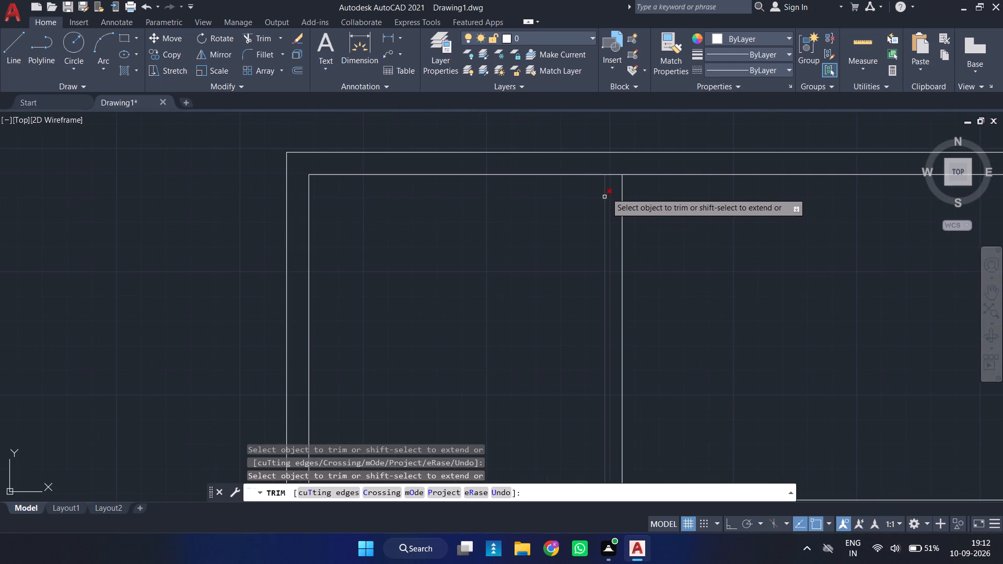
pyautogui.click(614, 175)
pyautogui.scroll(-3, 615, 177)
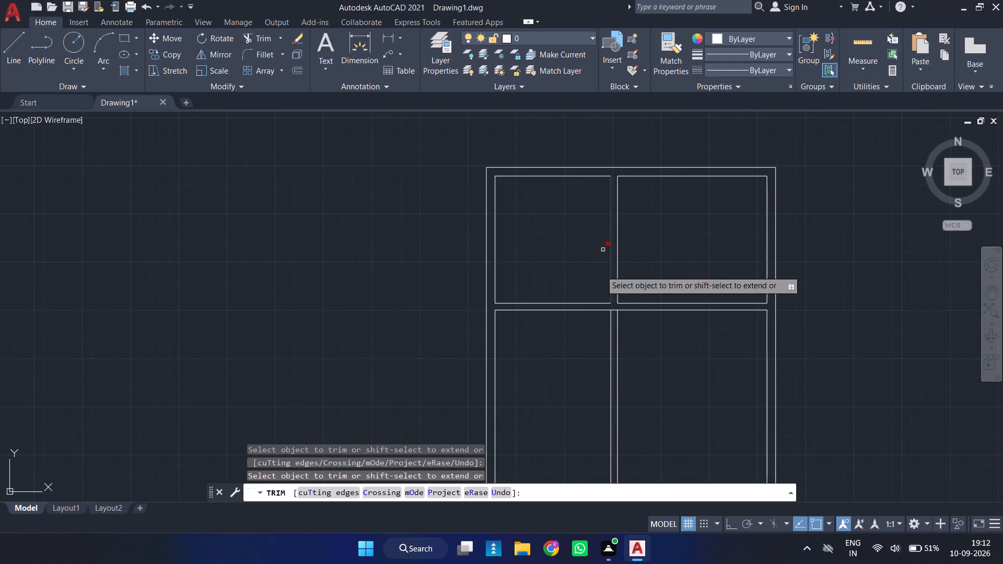
# Trim away both vertical partition lines below the horizontal partition, leaving one undivided lower room.
pyautogui.scroll(3, 618, 314)
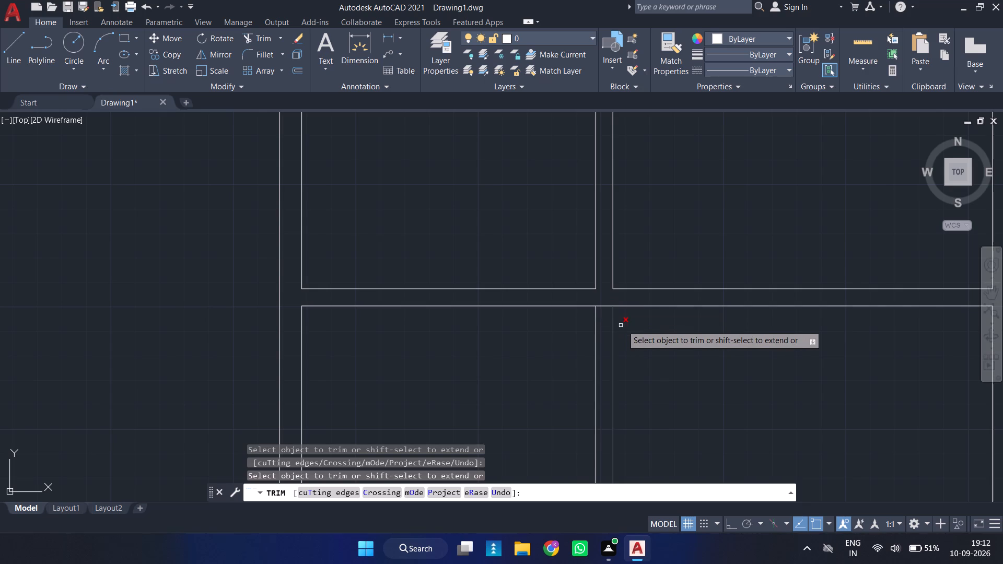
pyautogui.moveTo(623, 325); pyautogui.dragTo(578, 345)
pyautogui.scroll(-3, 578, 342)
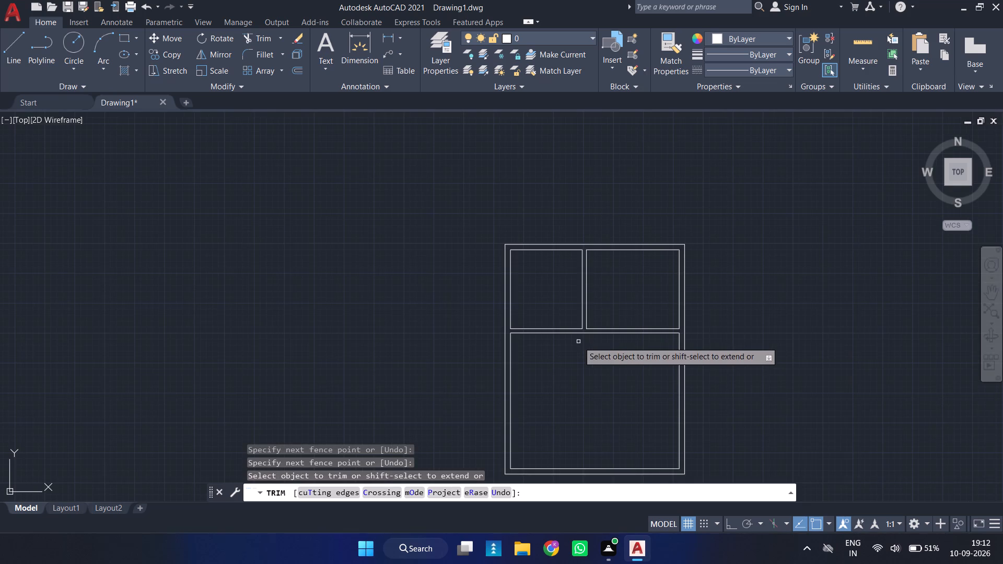
pyautogui.moveTo(585, 359); pyautogui.dragTo(560, 312, button='middle')
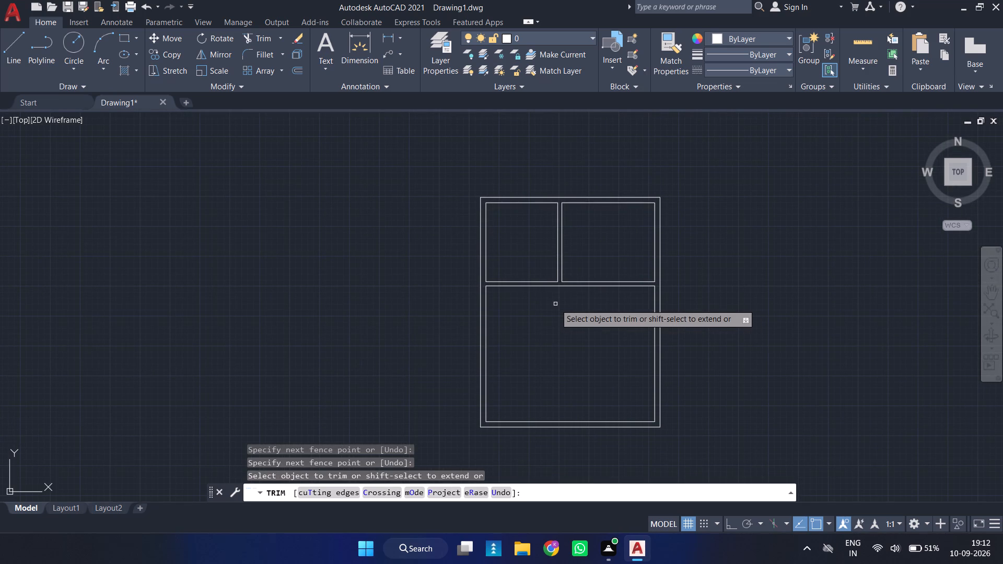
pyautogui.press('Escape')
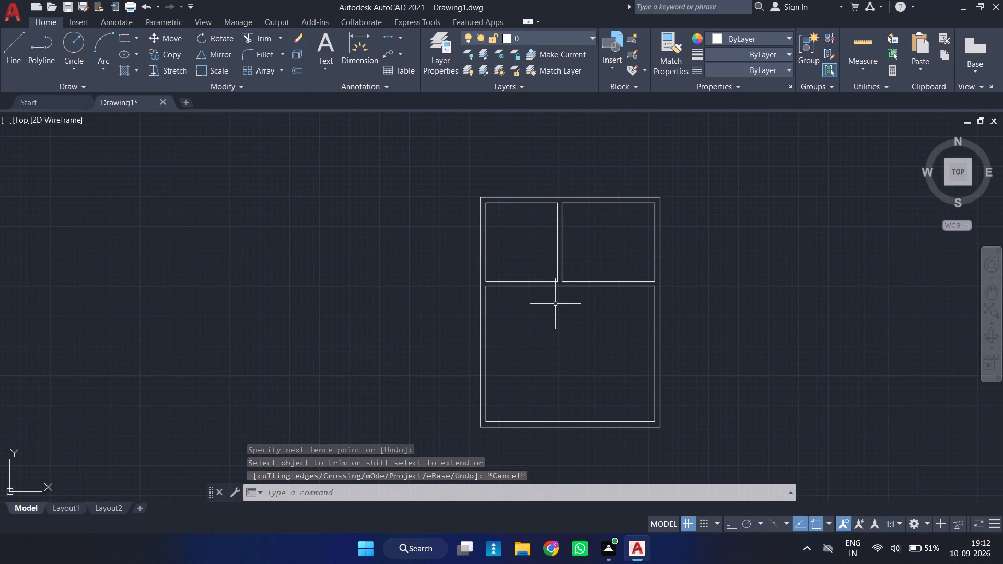
# Offset the lower room's right inner wall line 10' inward to start a new vertical partition.
pyautogui.press('o')
pyautogui.press('Return')
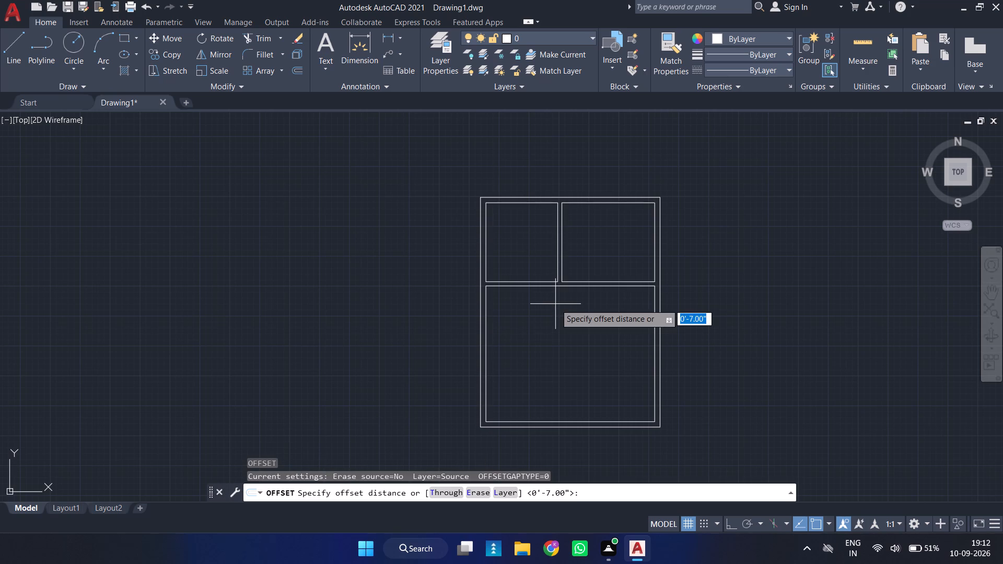
pyautogui.write("10'")
pyautogui.press('Return')
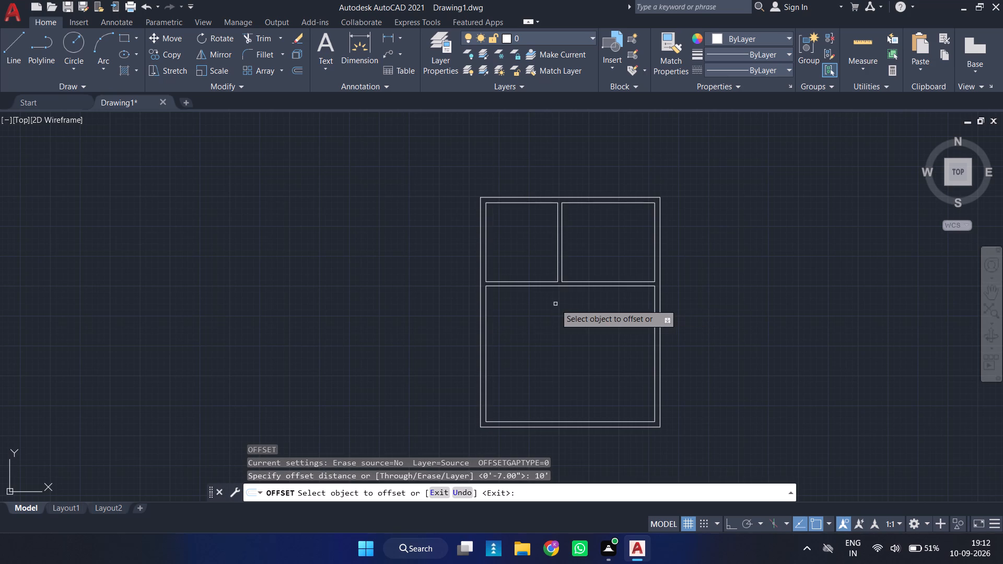
pyautogui.click(655, 330)
pyautogui.click(574, 330)
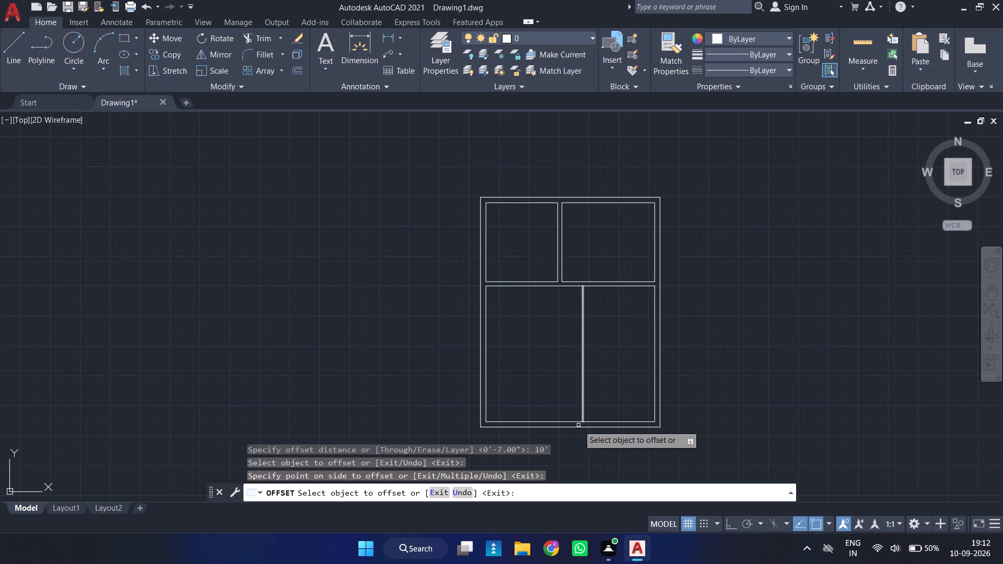
# Offset the bottom inner wall line 12' upward to start a new horizontal partition.
pyautogui.click(591, 422)
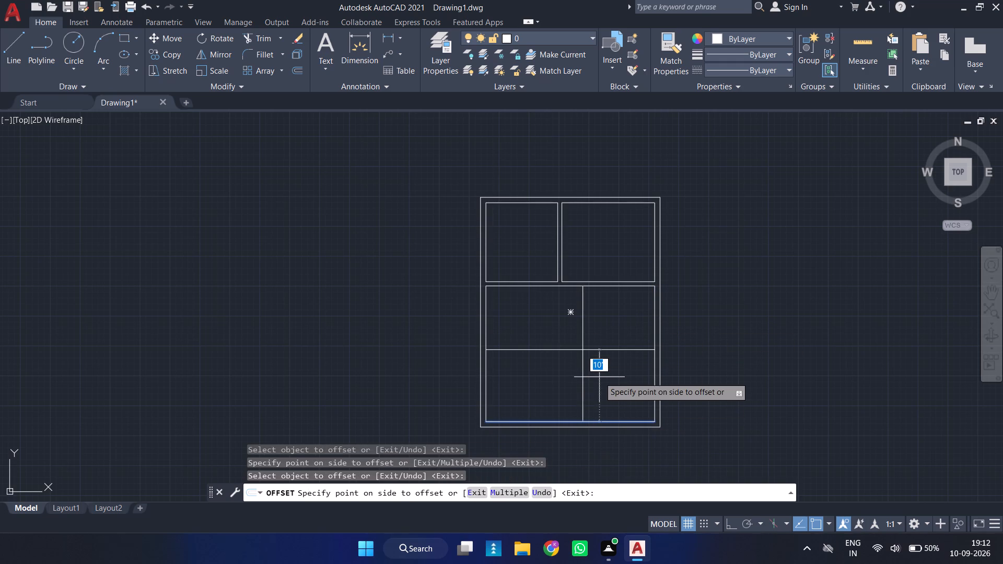
pyautogui.write("12'")
pyautogui.press('Return')
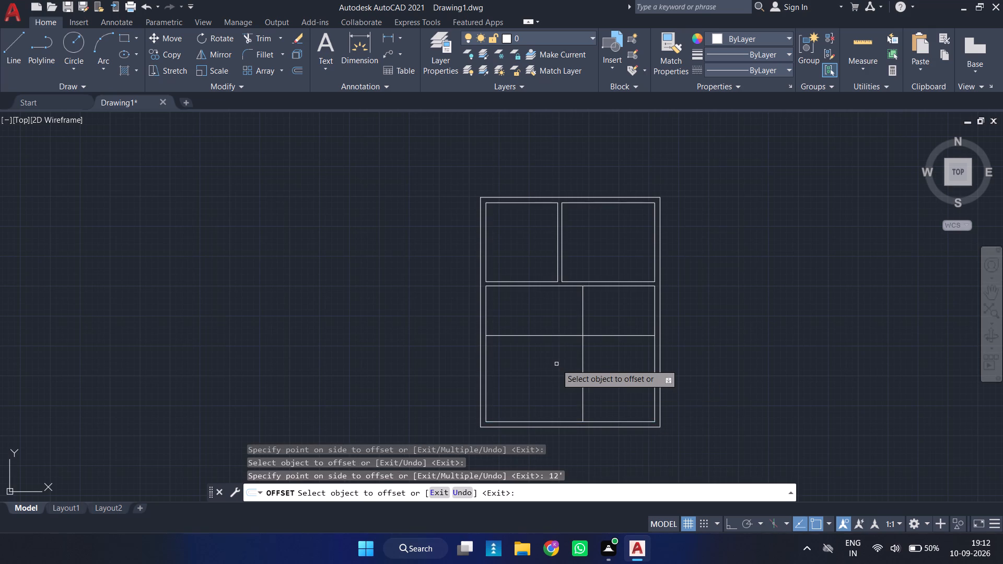
# Check the widths and depths of the newly divided lower rooms with a quick measurement.
pyautogui.click(872, 66)
pyautogui.click(866, 88)
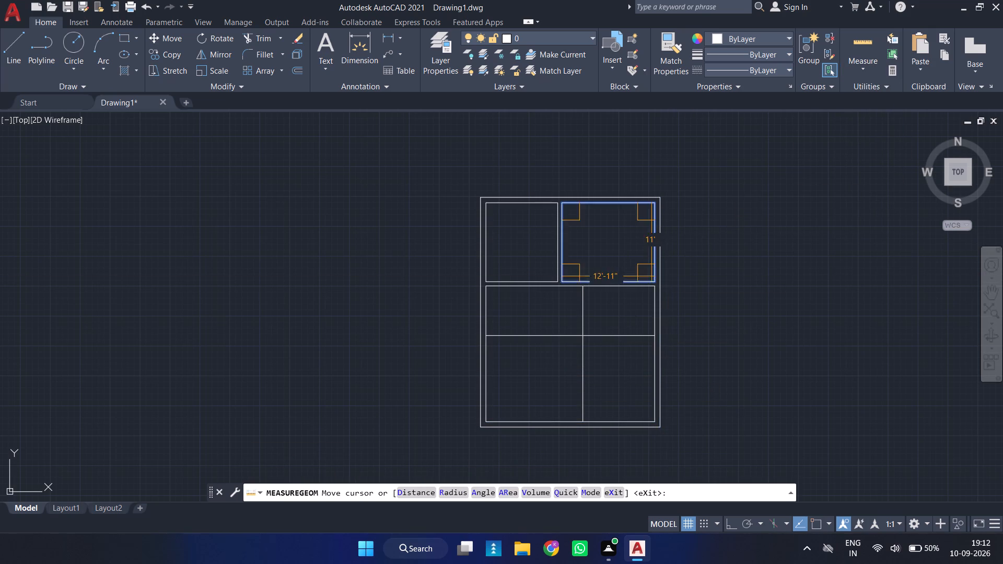
pyautogui.scroll(3, 646, 310)
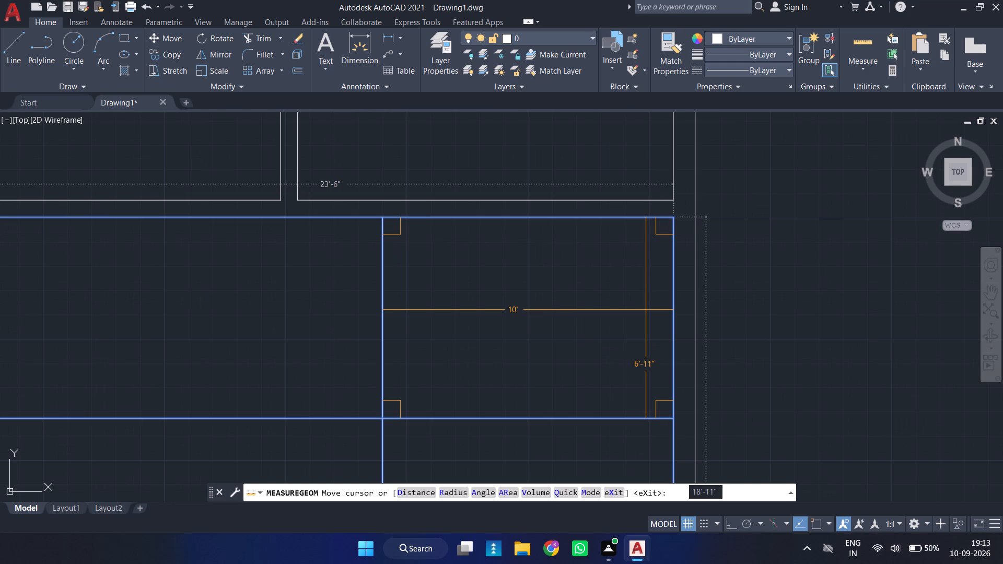
pyautogui.scroll(-4, 646, 309)
pyautogui.moveTo(646, 309); pyautogui.dragTo(592, 226, button='middle')
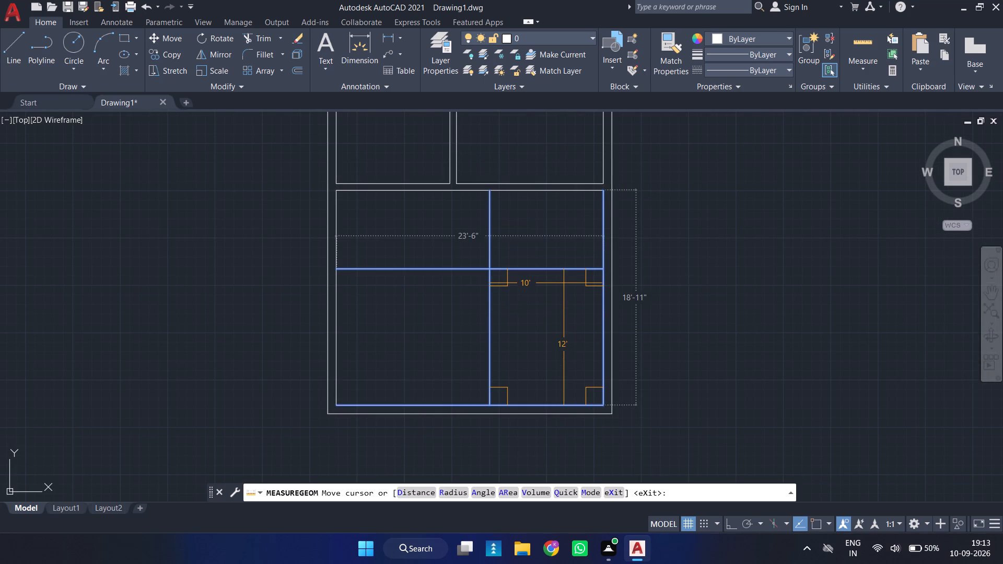
pyautogui.scroll(1, 577, 197)
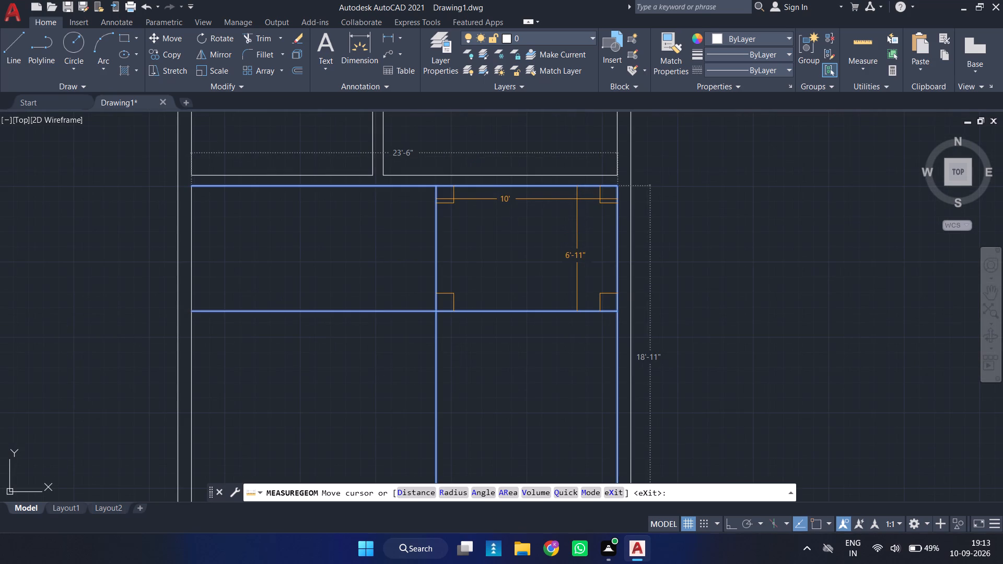
pyautogui.press('Escape')
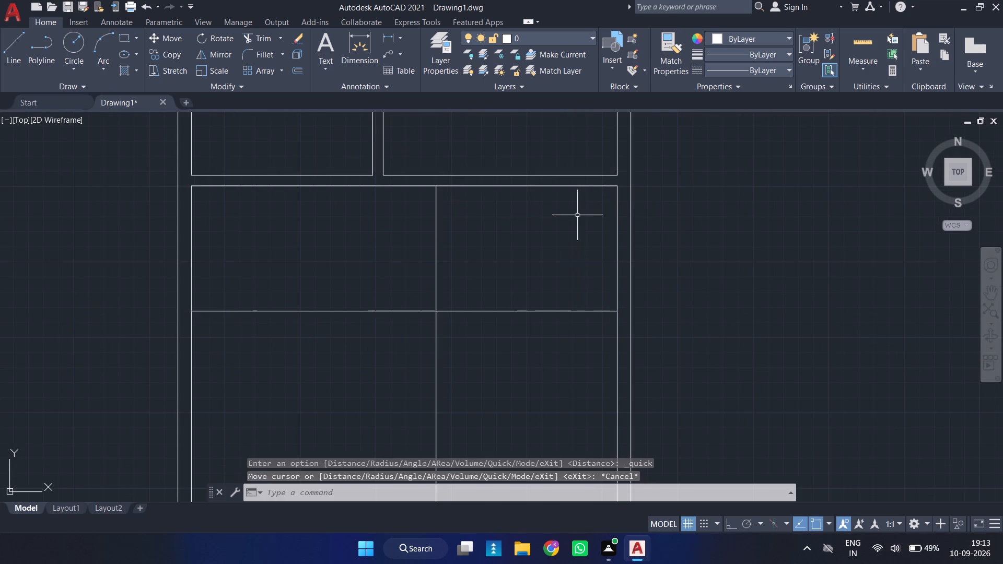
# Offset the new horizontal partition line 6" upward to give the partition its thickness.
pyautogui.press('o')
pyautogui.press('Return')
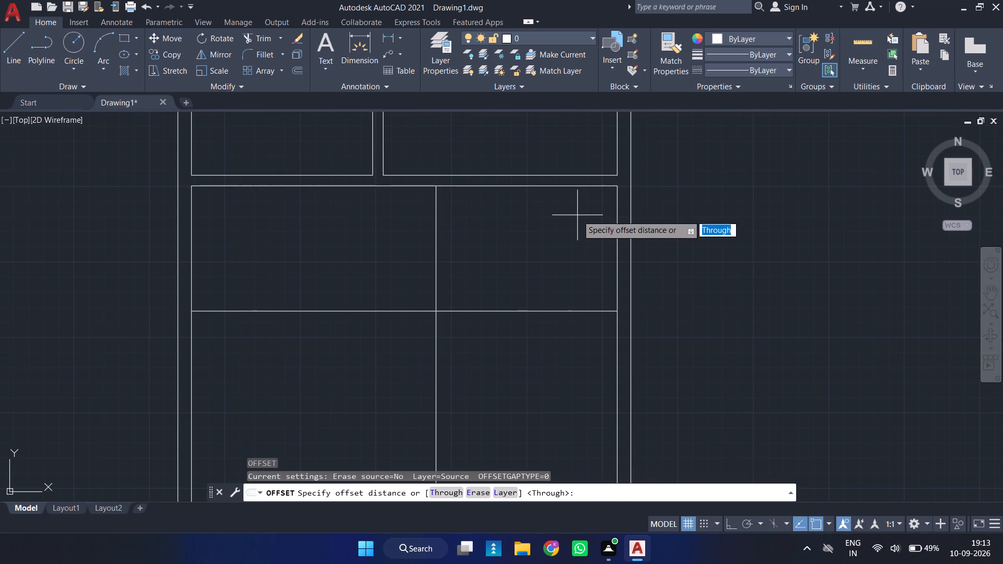
pyautogui.press('6')
pyautogui.press('Return')
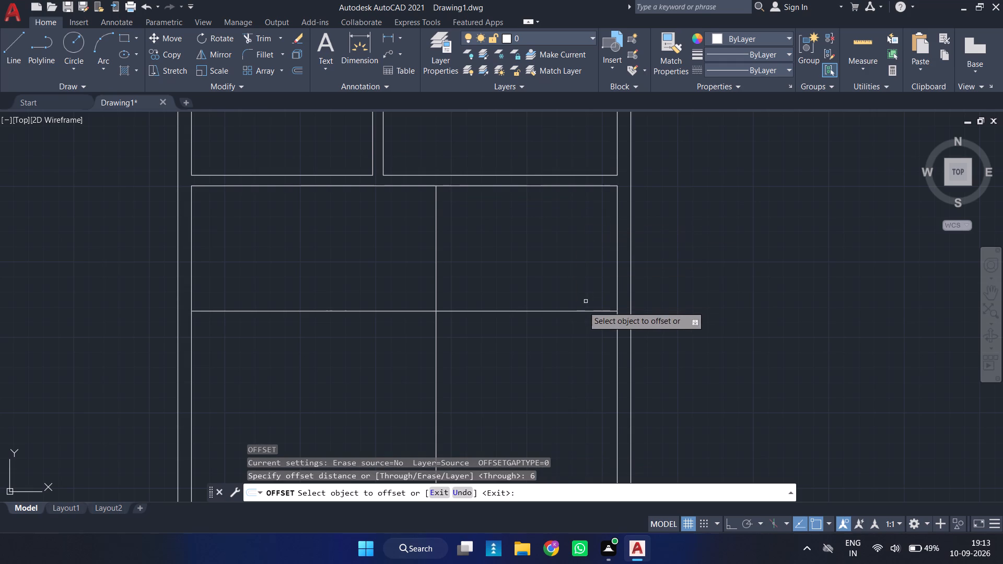
pyautogui.click(580, 311)
pyautogui.click(579, 279)
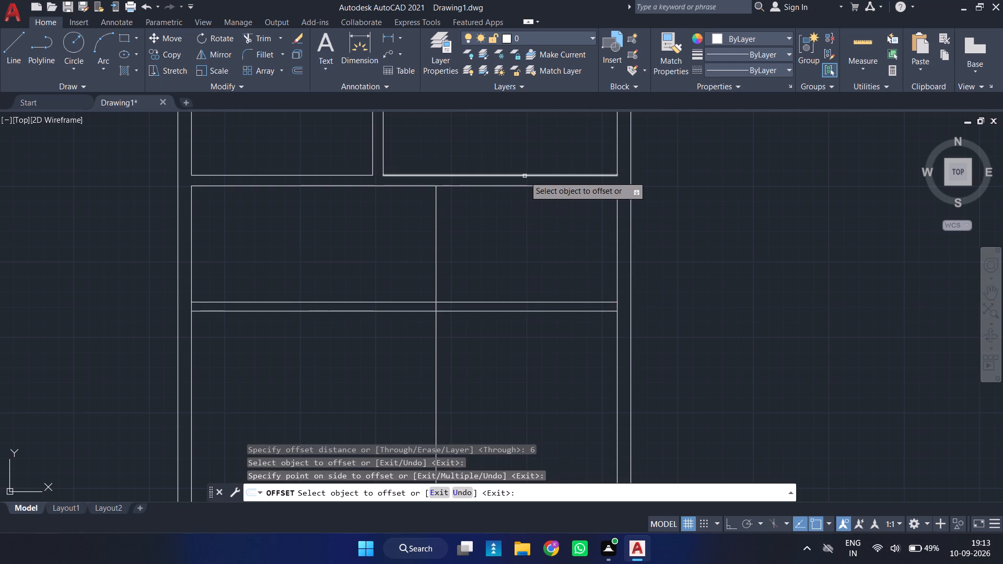
pyautogui.press('Escape')
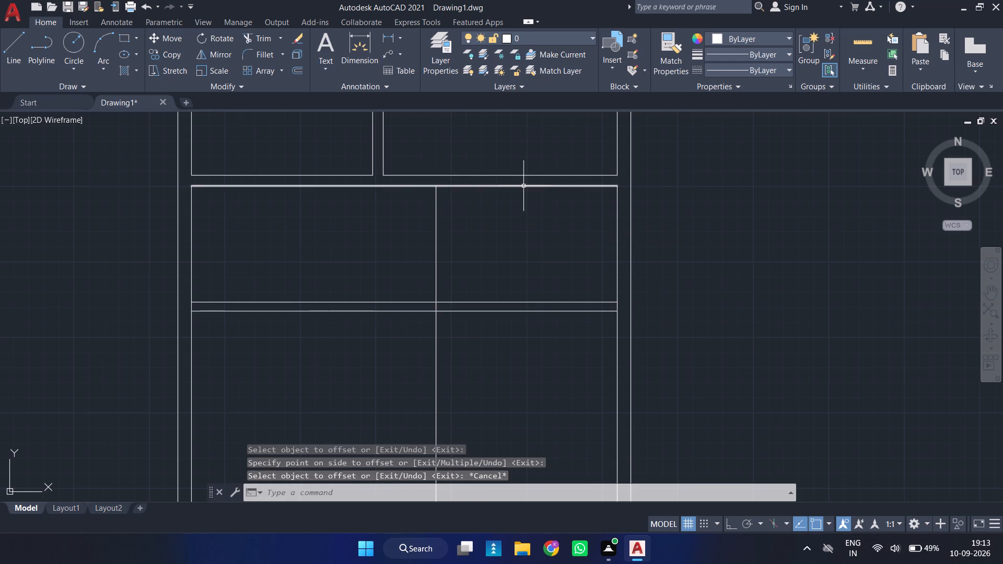
# Move the lower line of the upper horizontal partition 1" upward.
pyautogui.click(523, 186)
pyautogui.press('m')
pyautogui.press('Return')
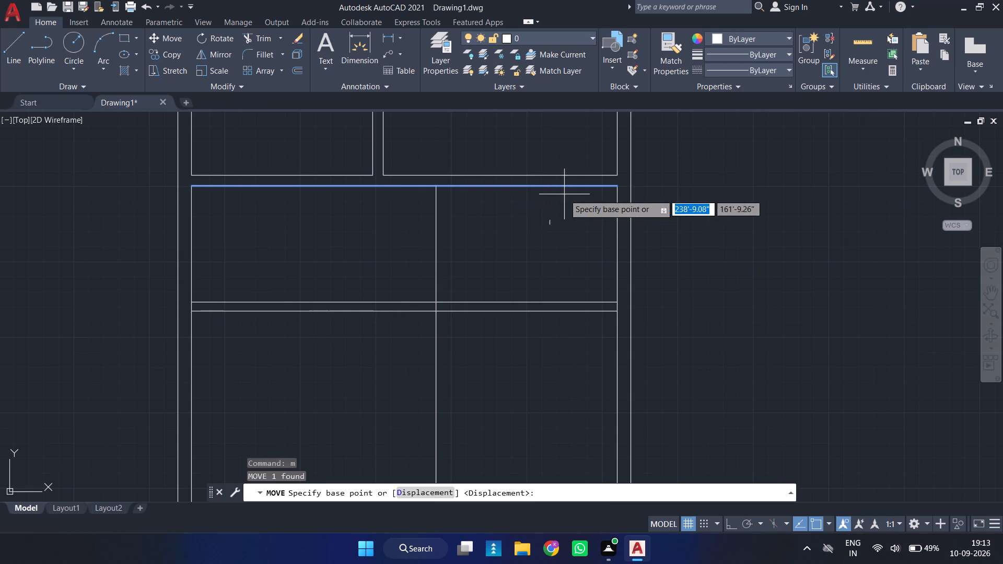
pyautogui.click(615, 183)
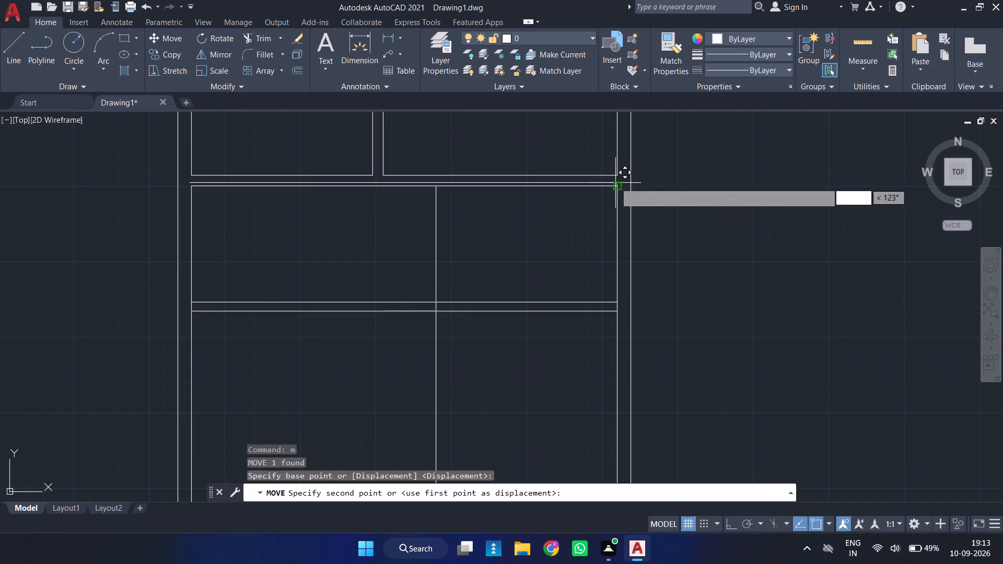
pyautogui.press('1')
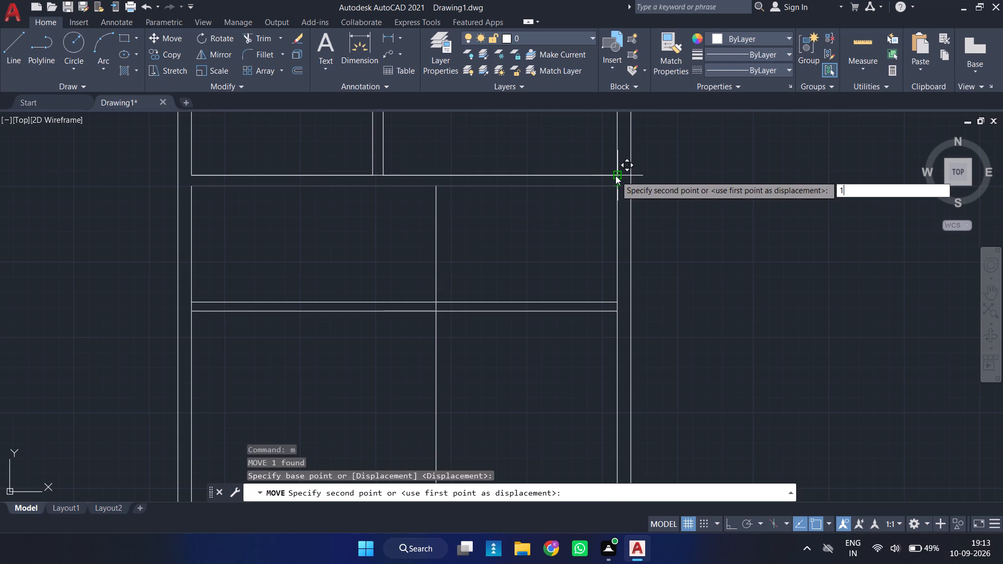
pyautogui.press('Return')
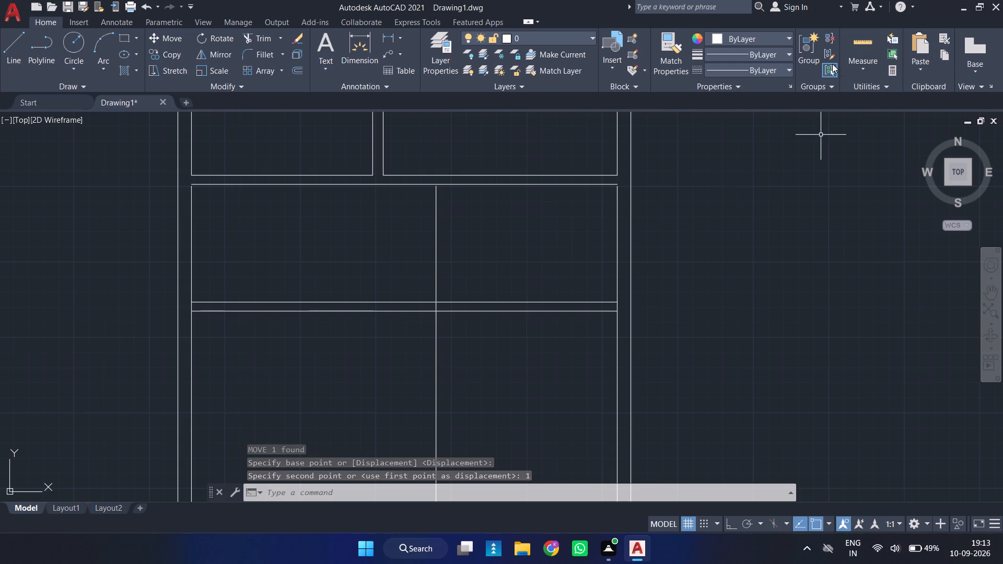
# Check the size of the small room between the two horizontal partitions with a quick measurement.
pyautogui.click(879, 64)
pyautogui.click(871, 88)
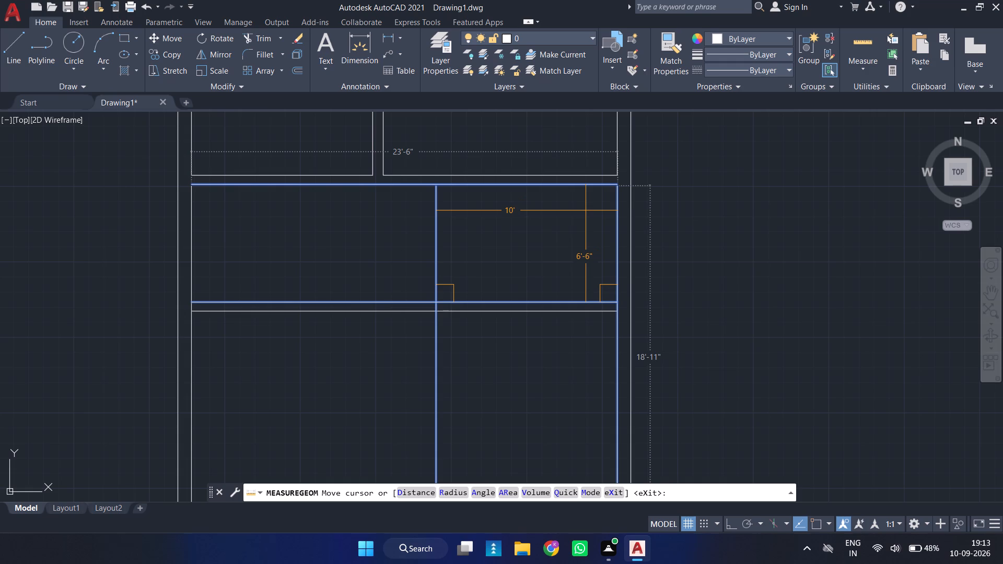
pyautogui.press('Escape')
pyautogui.press('Escape')
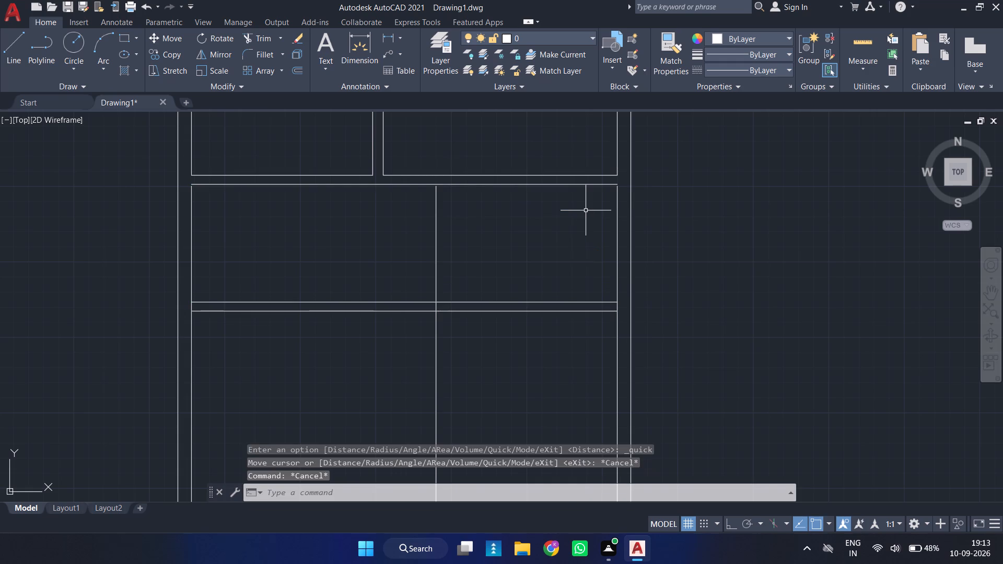
# Offset the new vertical partition line 6" to the left to give the partition its thickness.
pyautogui.press('o')
pyautogui.press('Return')
pyautogui.press('6')
pyautogui.press('Return')
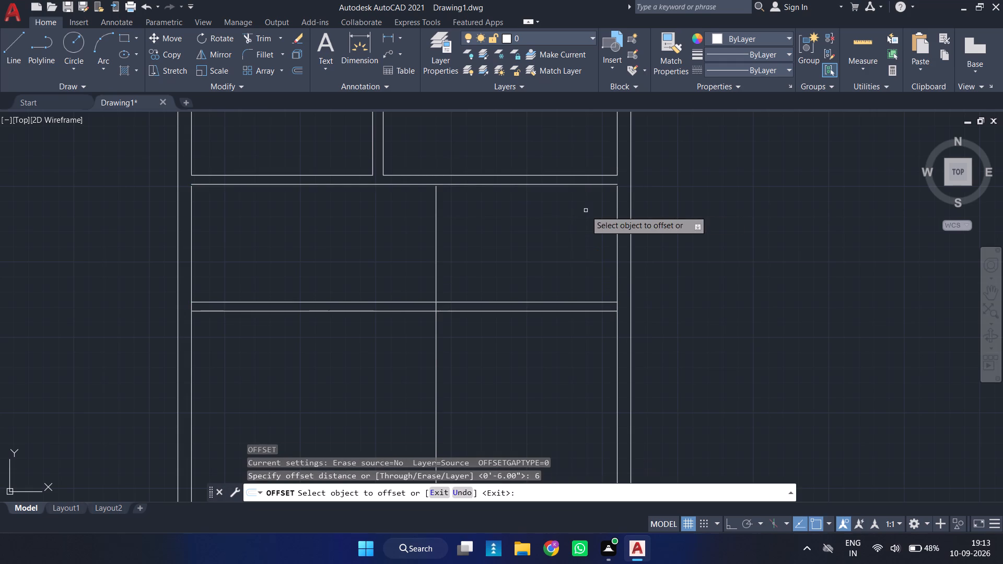
pyautogui.click(438, 331)
pyautogui.click(388, 335)
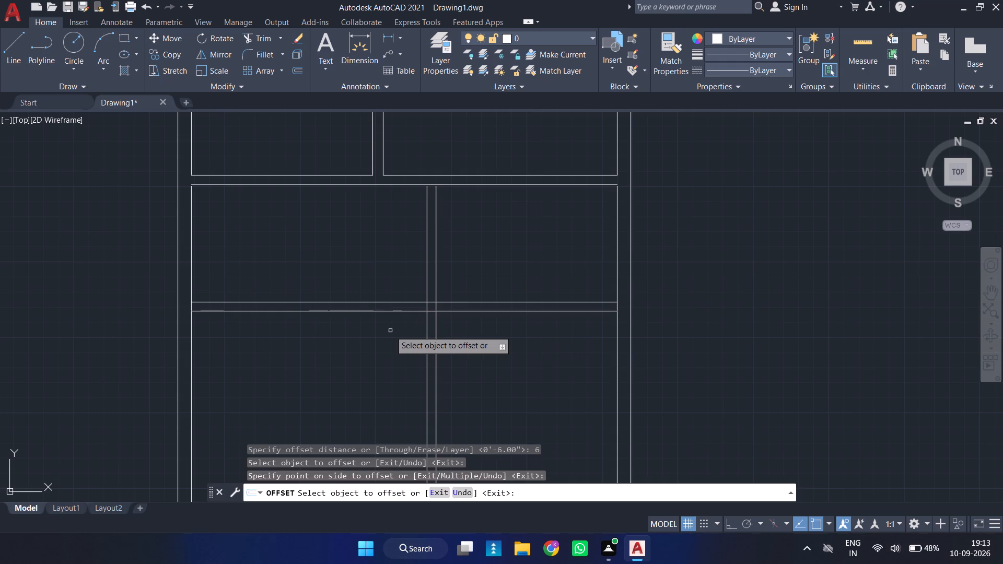
pyautogui.press('Escape')
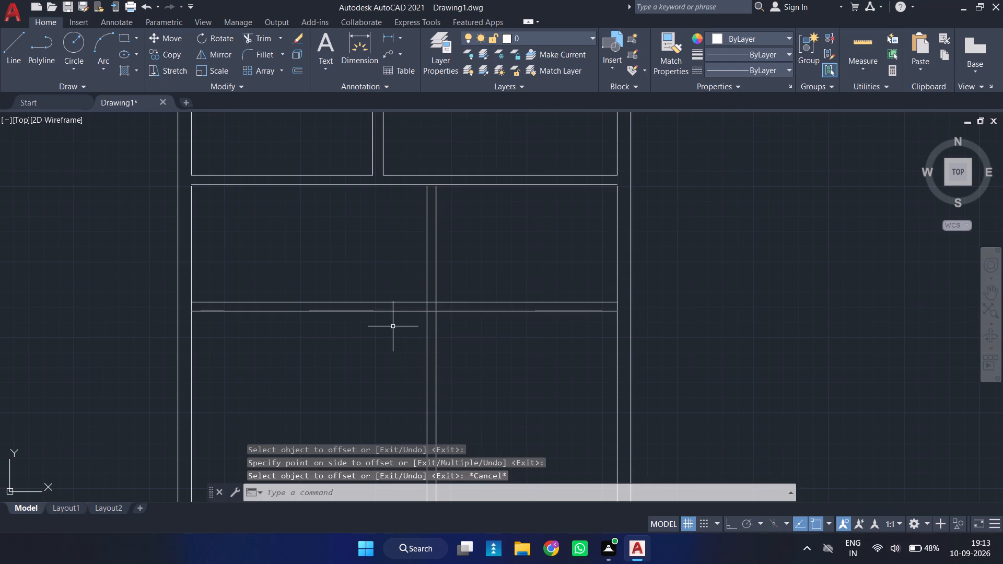
# Trim the overlapping segments where the new 6" partitions cross each other and meet the right and bottom inner wall lines.
pyautogui.scroll(-3, 397, 323)
pyautogui.moveTo(396, 343); pyautogui.dragTo(409, 305, button='middle')
pyautogui.scroll(2, 390, 300)
pyautogui.write('tr')
pyautogui.press('Return')
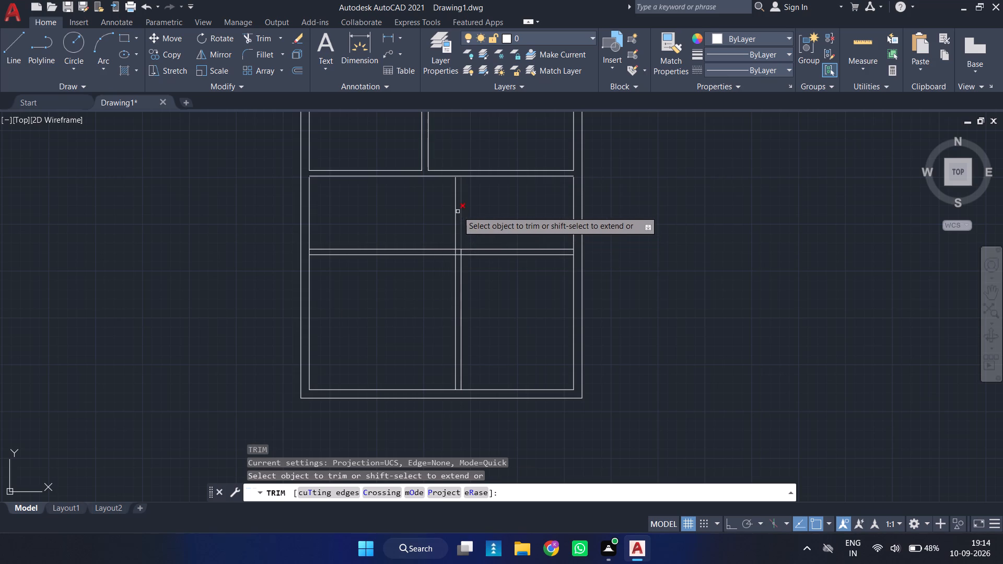
pyautogui.scroll(2, 450, 256)
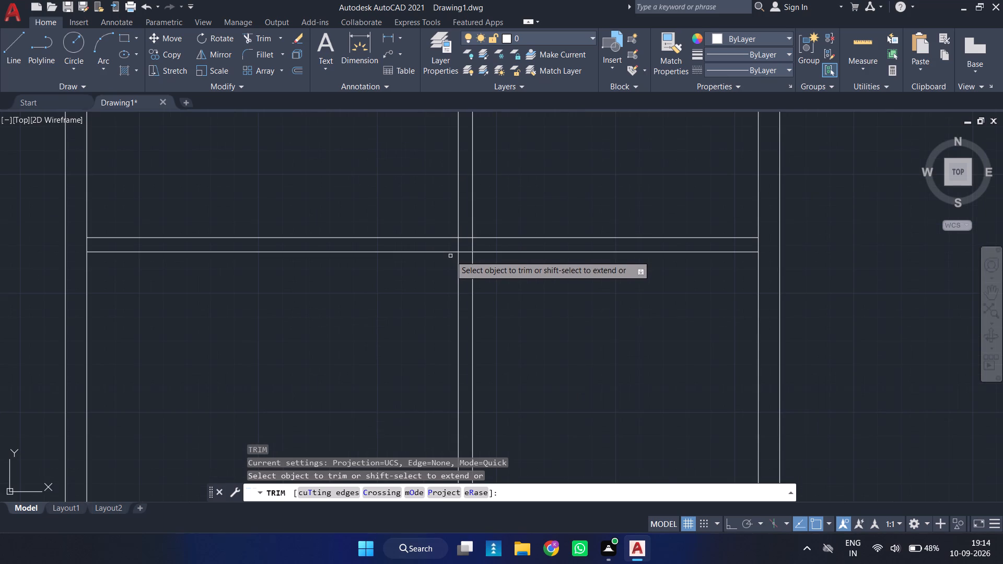
pyautogui.click(467, 253)
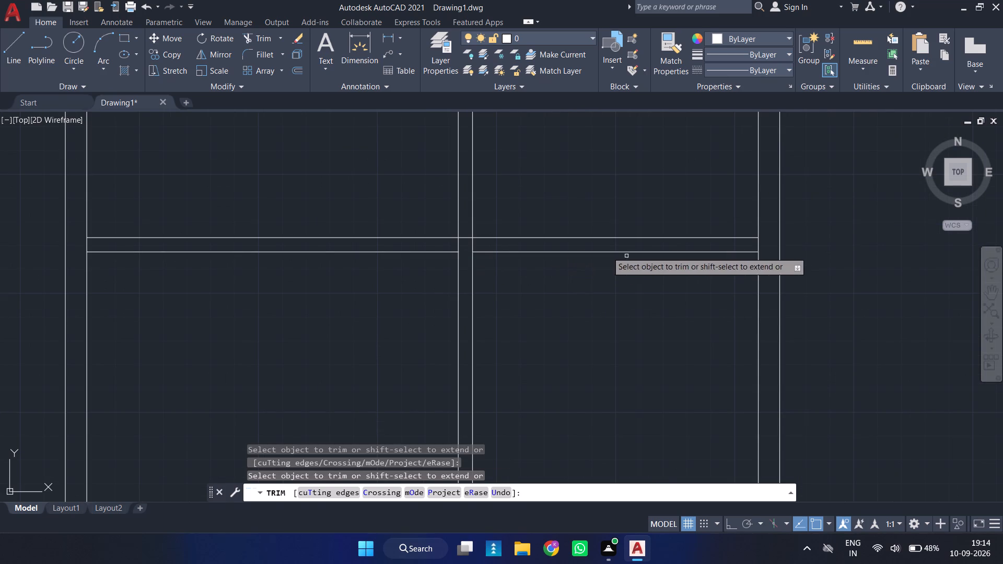
pyautogui.click(473, 246)
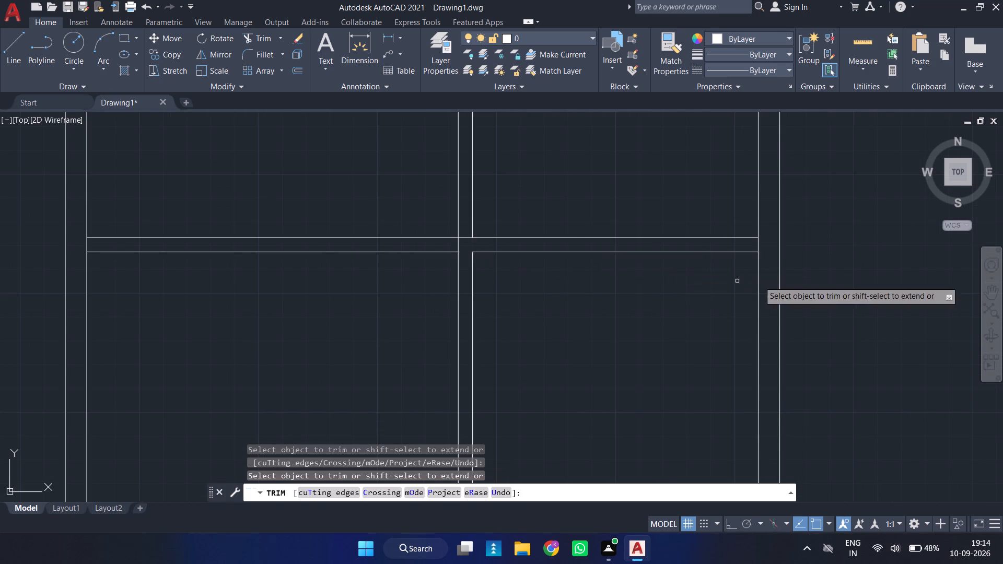
pyautogui.click(760, 246)
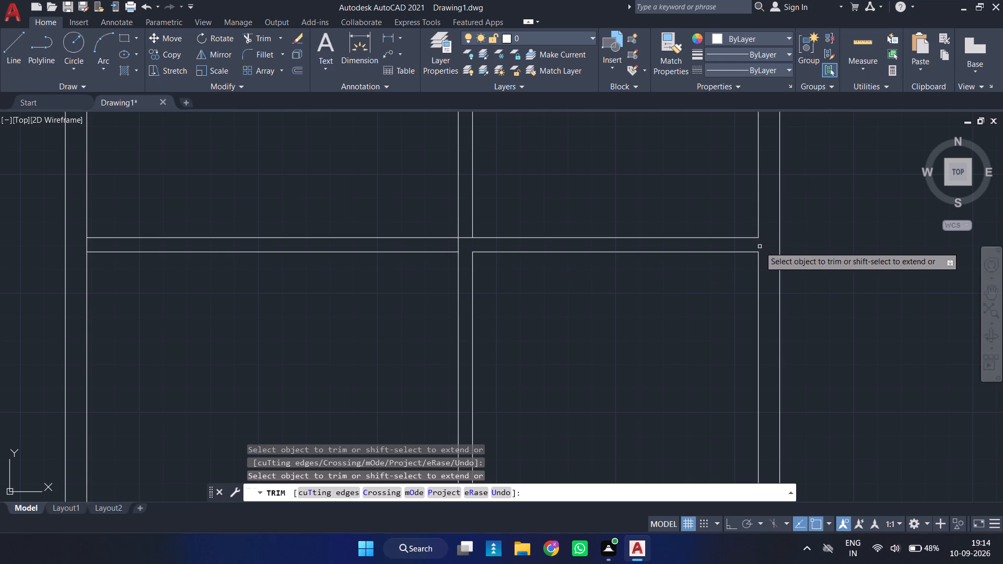
pyautogui.scroll(-3, 760, 246)
pyautogui.scroll(3, 668, 344)
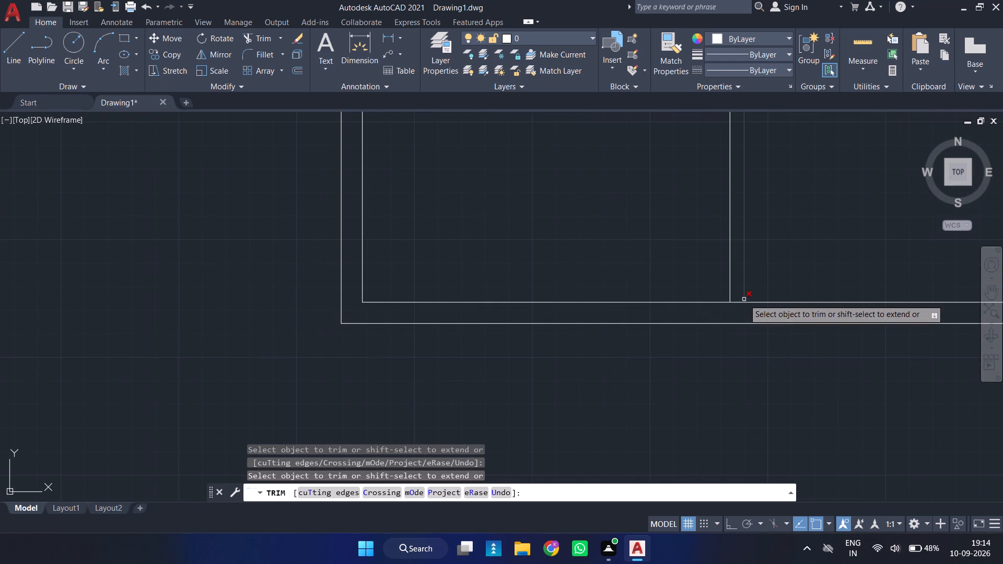
pyautogui.click(739, 302)
pyautogui.scroll(-3, 716, 318)
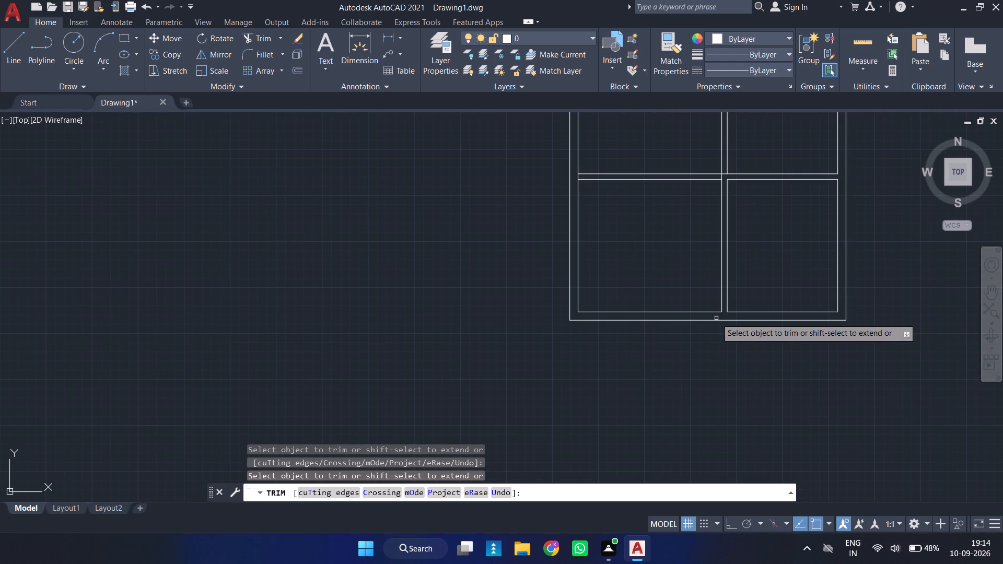
pyautogui.press('Escape')
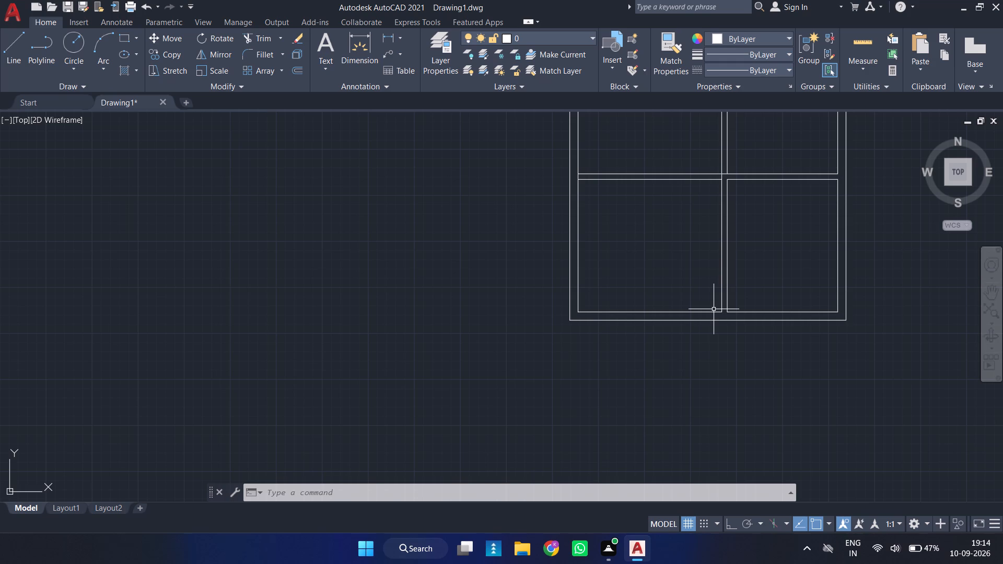
pyautogui.press('Escape')
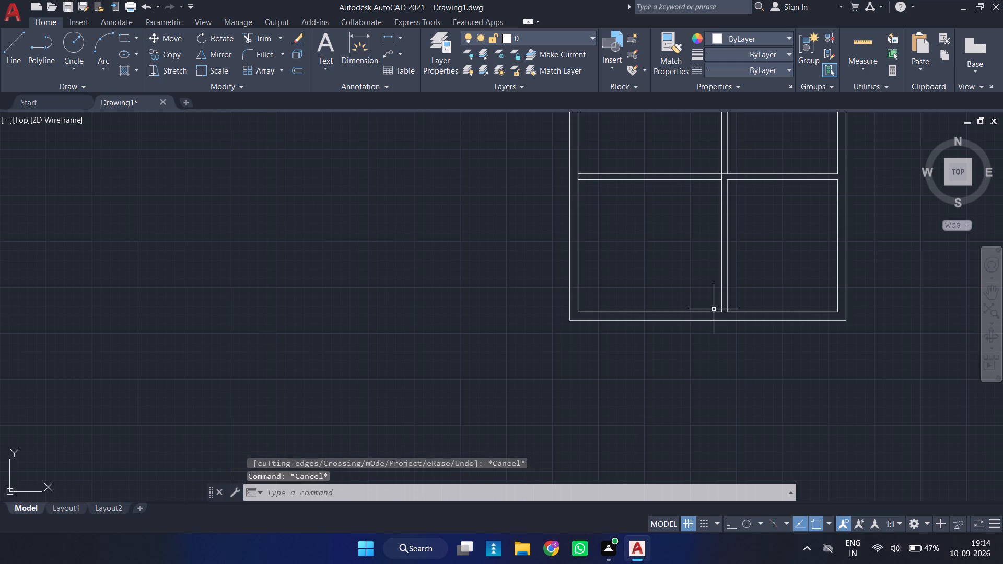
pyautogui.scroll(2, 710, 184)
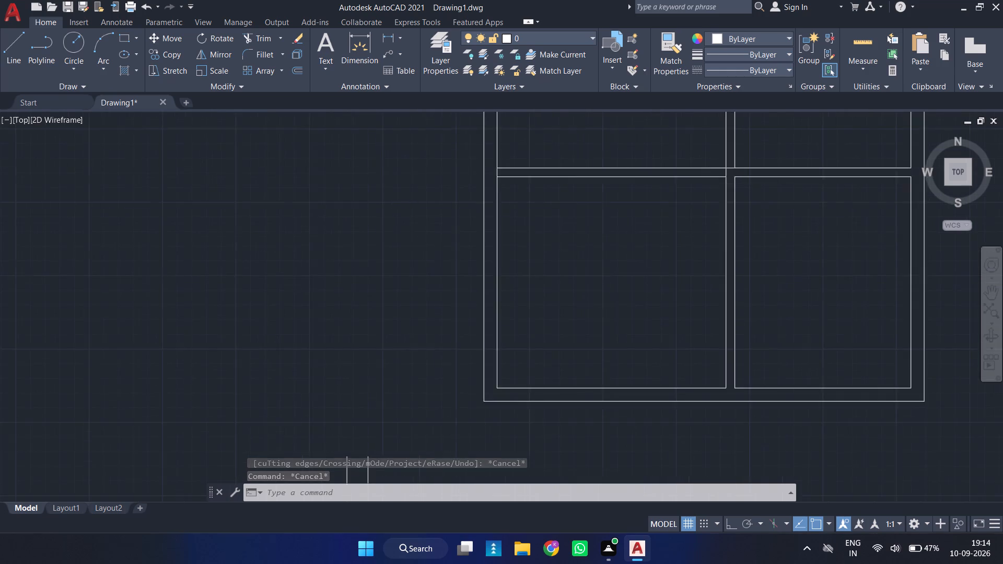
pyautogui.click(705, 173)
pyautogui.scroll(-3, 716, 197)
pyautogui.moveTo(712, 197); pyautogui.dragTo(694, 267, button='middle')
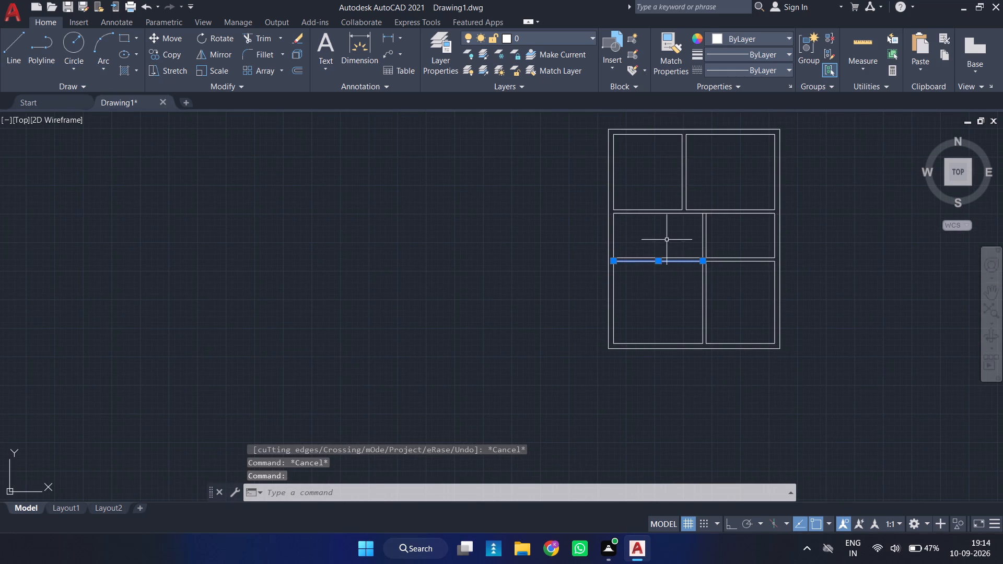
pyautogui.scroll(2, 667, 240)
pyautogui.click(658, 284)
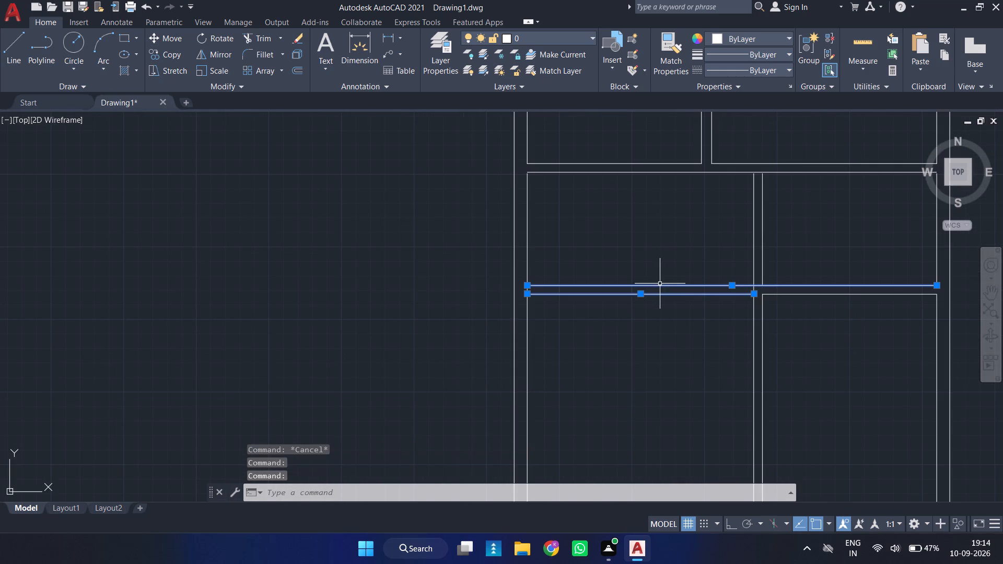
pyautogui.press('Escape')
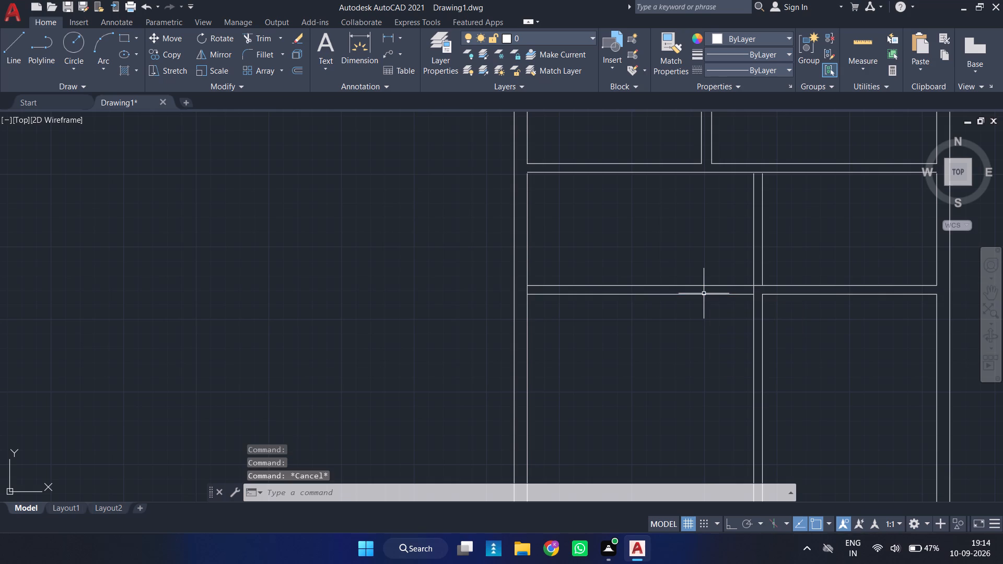
# Trim away both lines of the lower horizontal partition on the left side of the vertical partition.
pyautogui.write('tr')
pyautogui.press('Return')
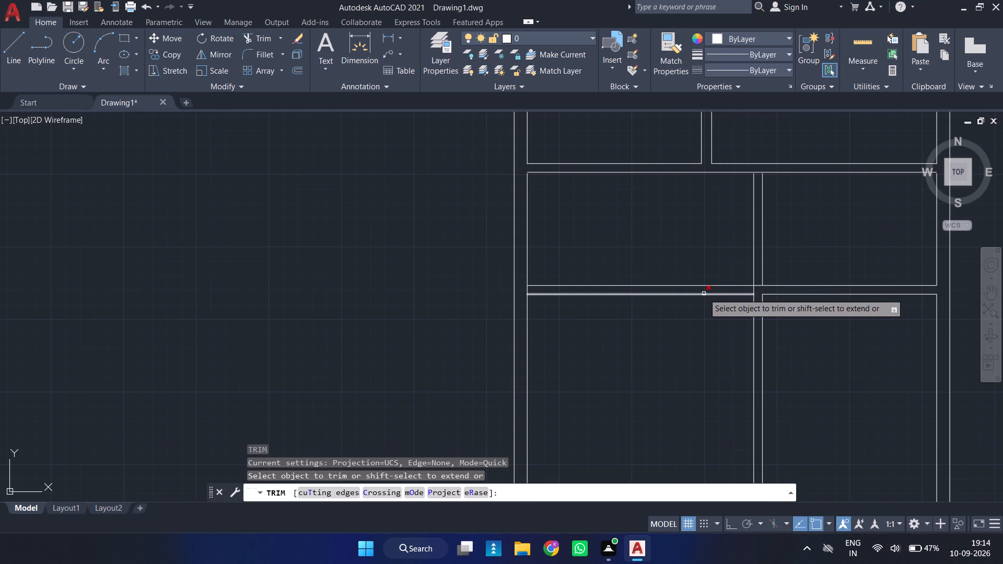
pyautogui.click(674, 284)
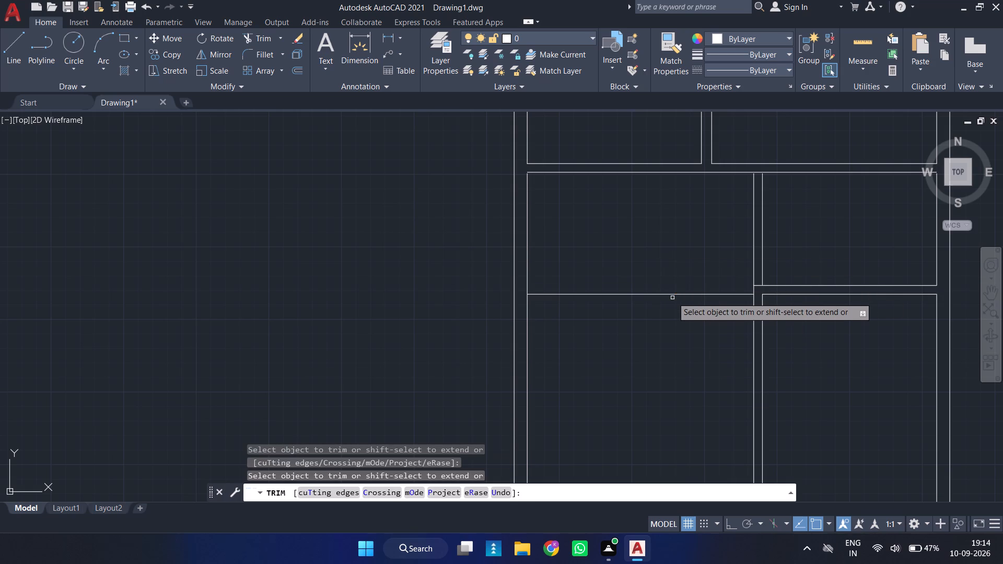
pyautogui.click(672, 295)
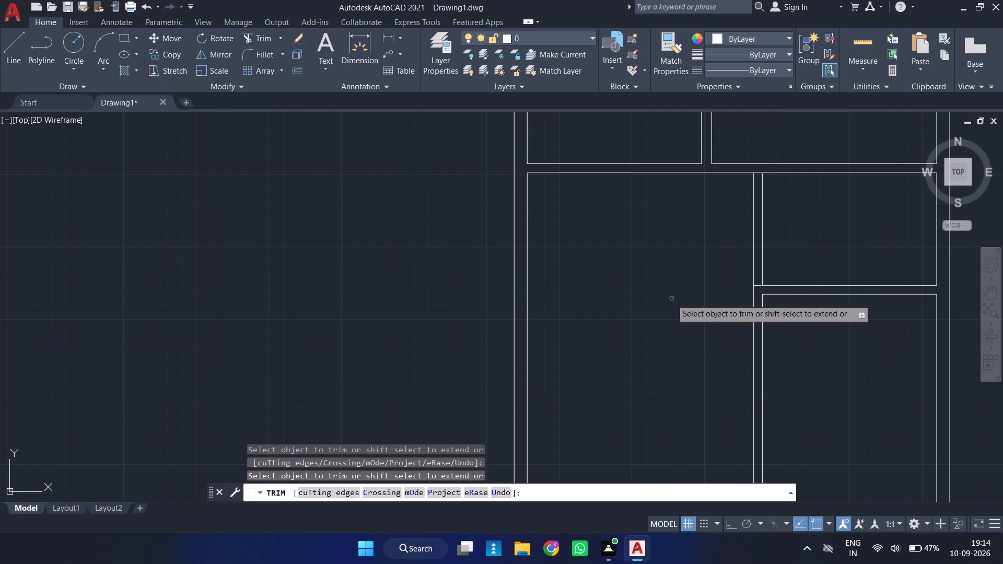
pyautogui.press('Escape')
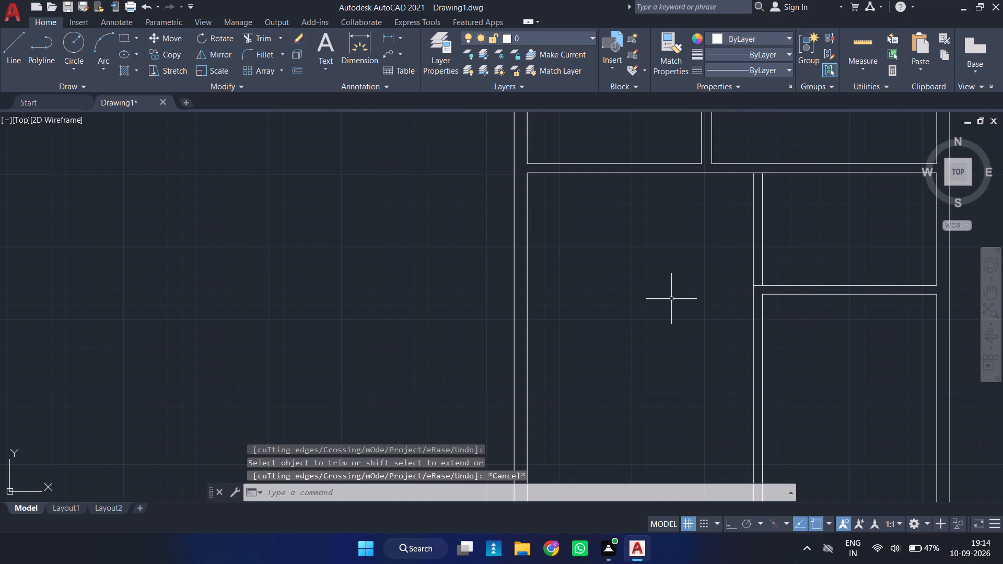
# Offset the inner line of the left wall 8'3" to the right inside the large lower-left room.
pyautogui.press('o')
pyautogui.press('Return')
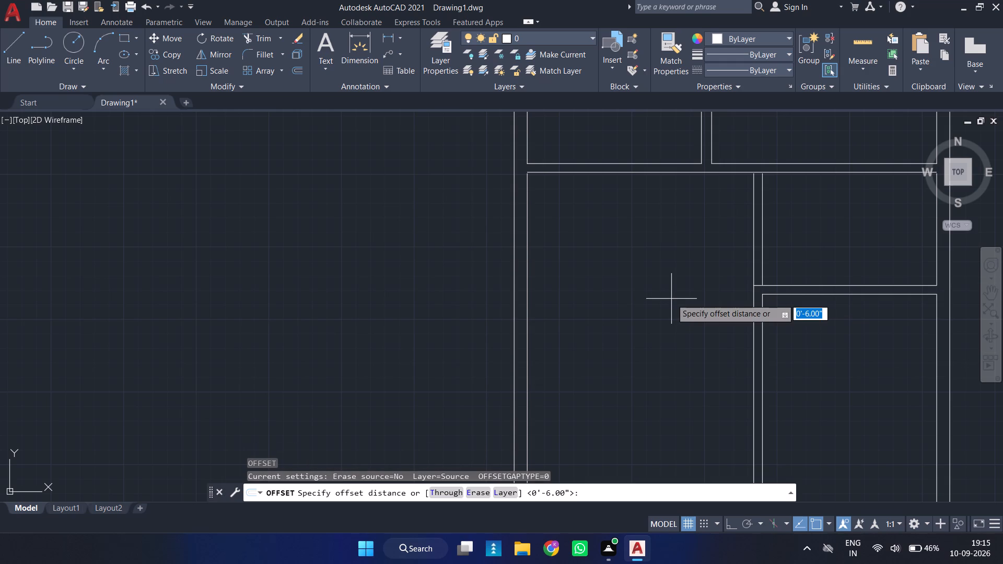
pyautogui.press('5')
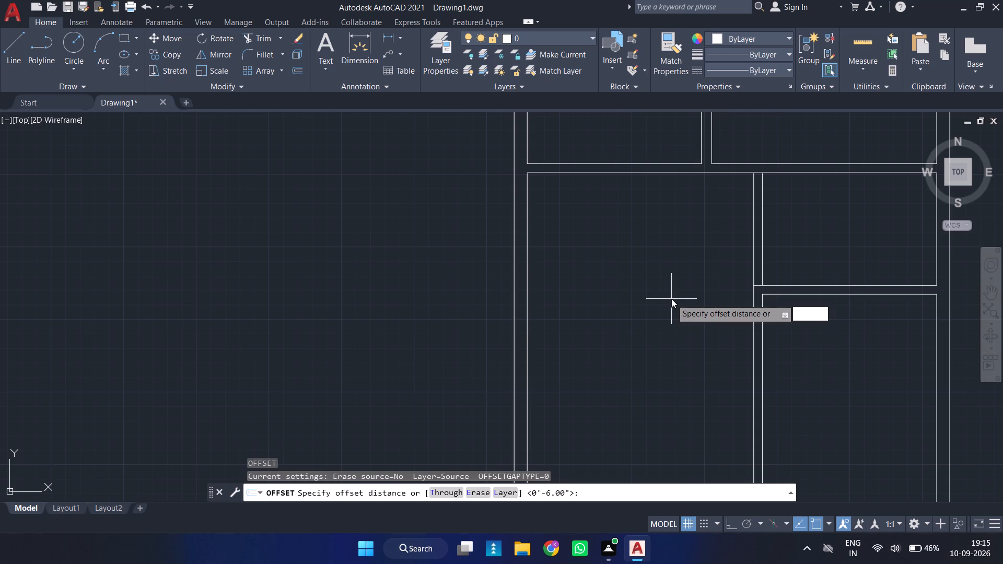
pyautogui.press('BackSpace')
pyautogui.press('8')
pyautogui.write("'3")
pyautogui.press('Return')
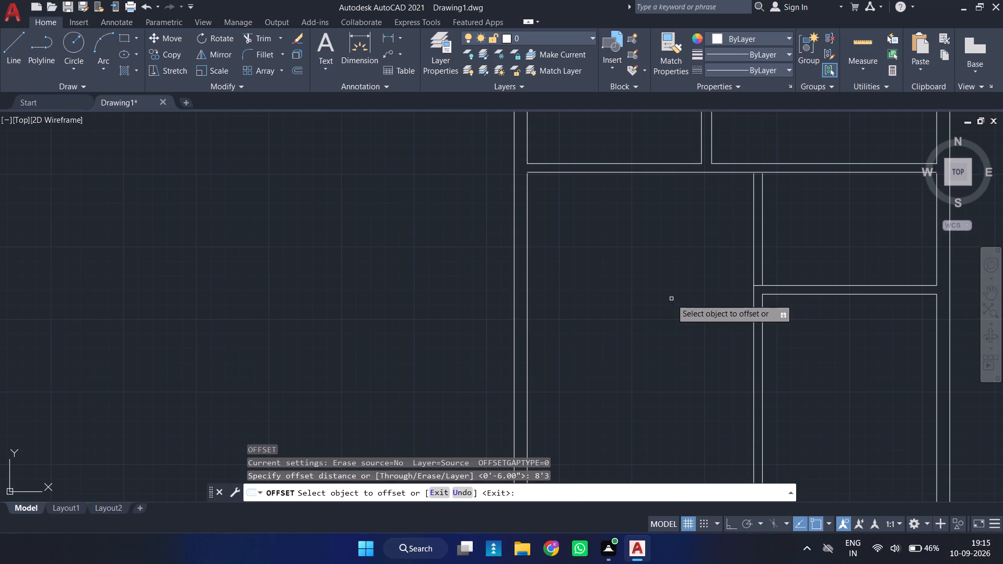
pyautogui.scroll(-3, 667, 268)
pyautogui.moveTo(657, 307); pyautogui.dragTo(536, 280, button='middle')
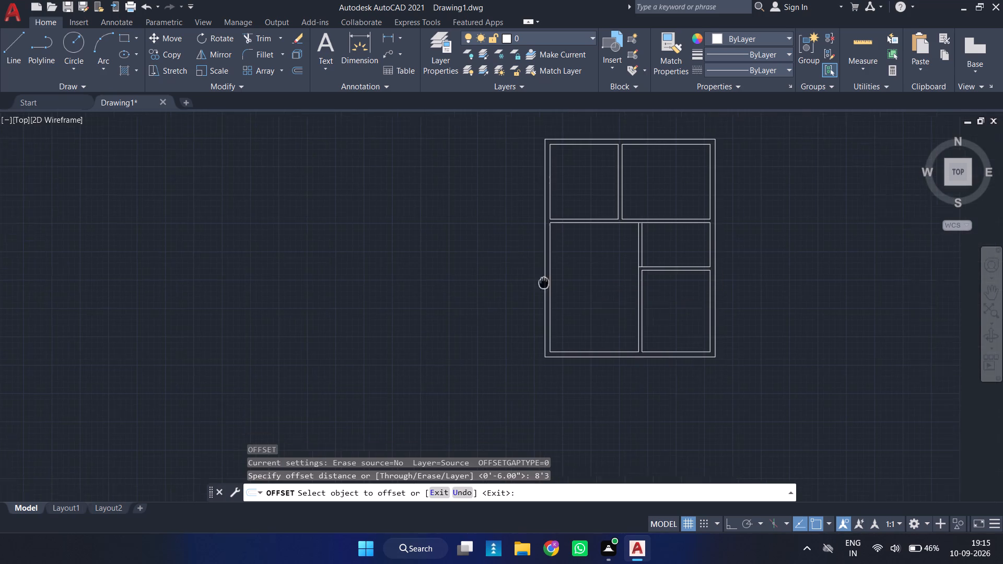
pyautogui.moveTo(536, 280); pyautogui.dragTo(532, 288, button='middle')
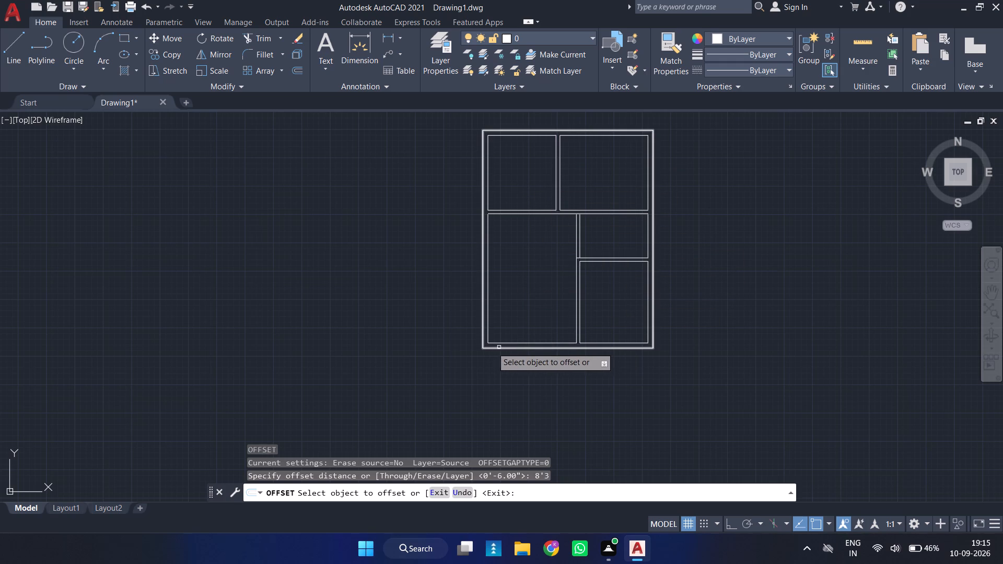
pyautogui.click(488, 319)
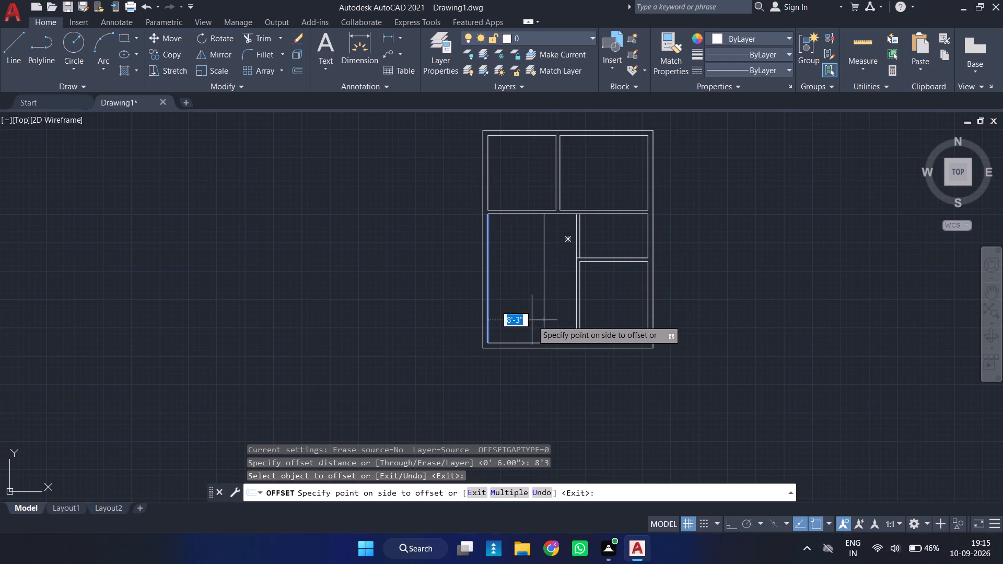
pyautogui.click(532, 320)
pyautogui.click(545, 310)
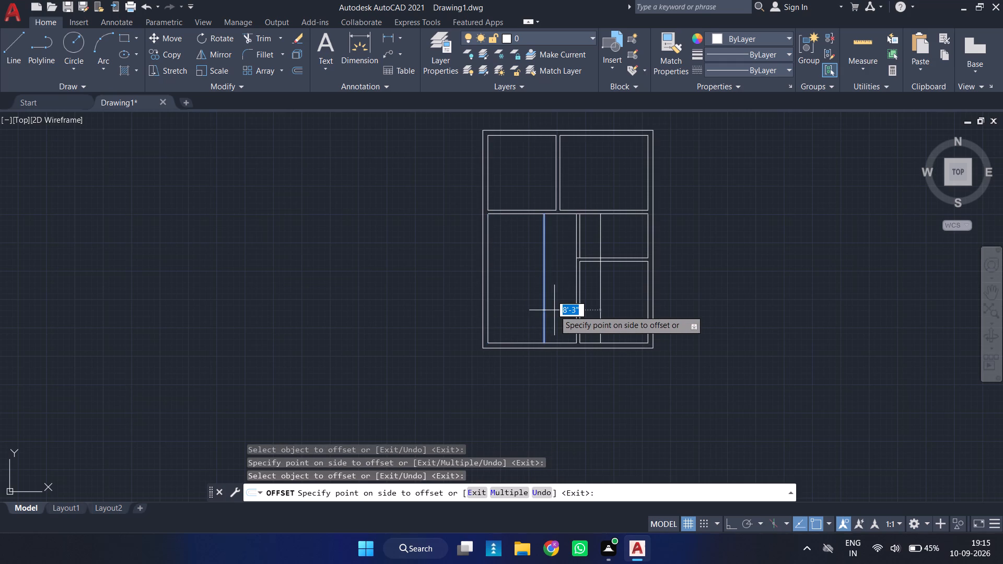
pyautogui.press('Escape')
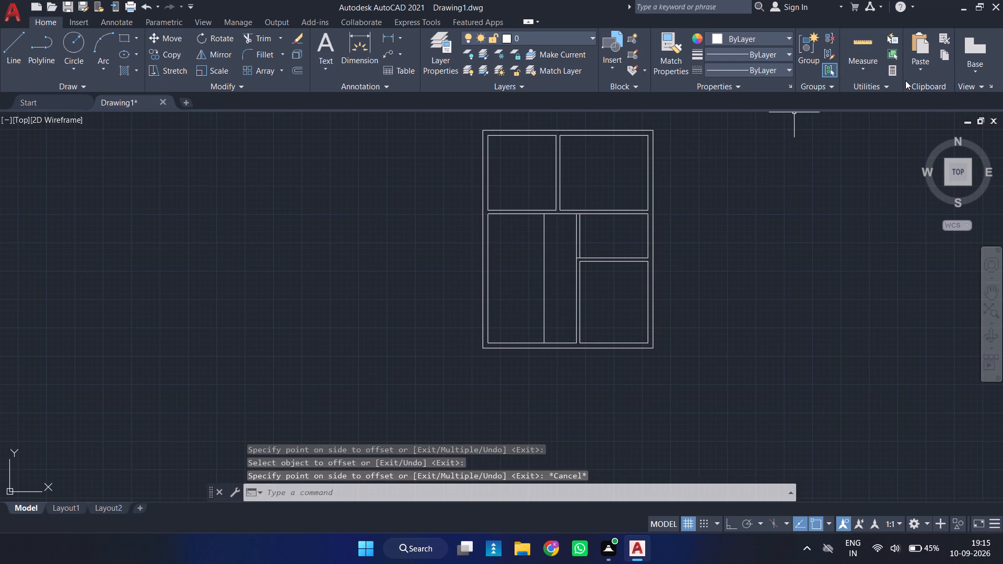
# Check the sizes of the upper-left room and the space left of the new vertical line with a quick measurement.
pyautogui.click(877, 61)
pyautogui.click(880, 93)
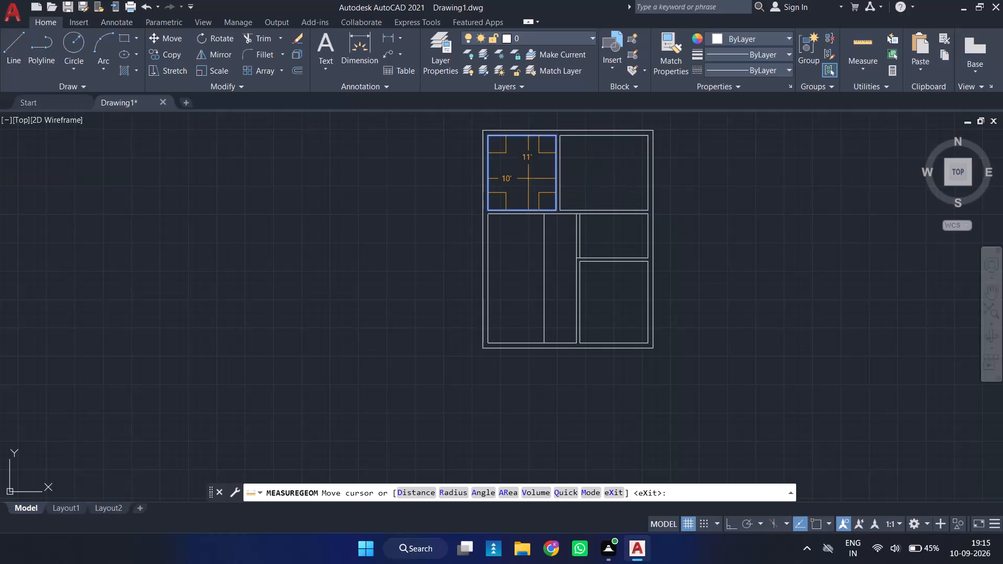
pyautogui.press('Escape')
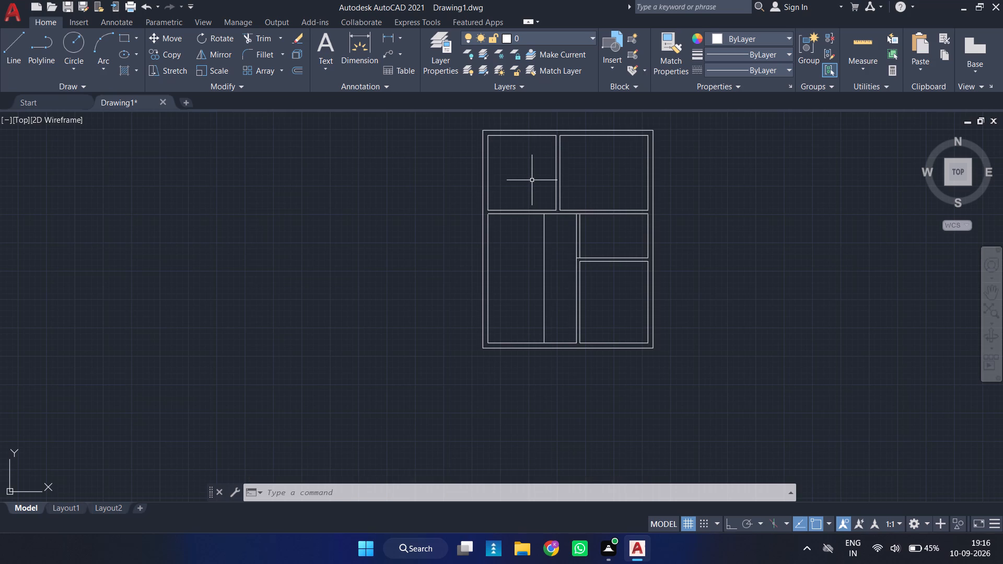
pyautogui.press('Return')
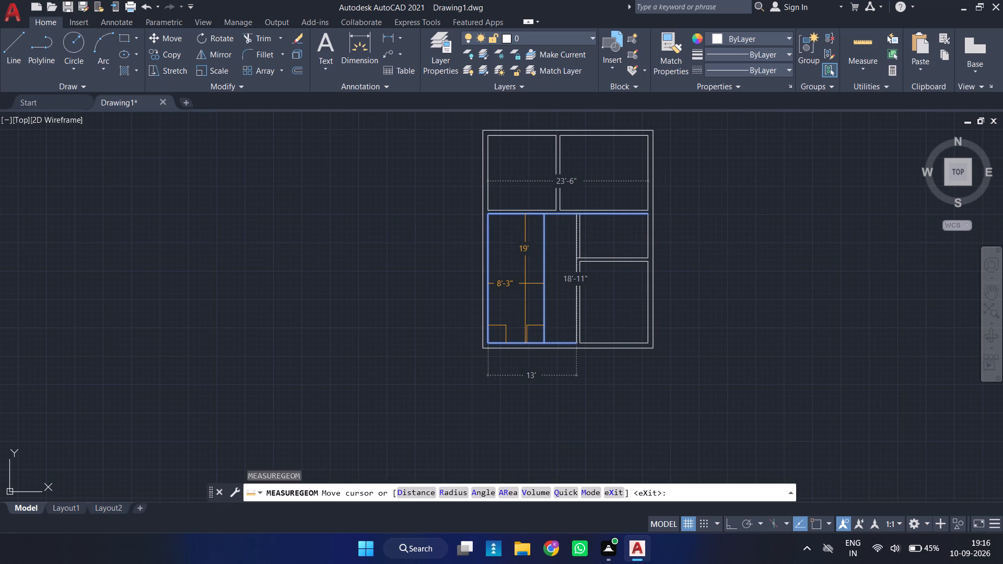
pyautogui.press('Escape')
# Offset the new vertical line in the lower-left room 6" to the right to give the partition its thickness.
pyautogui.press('o')
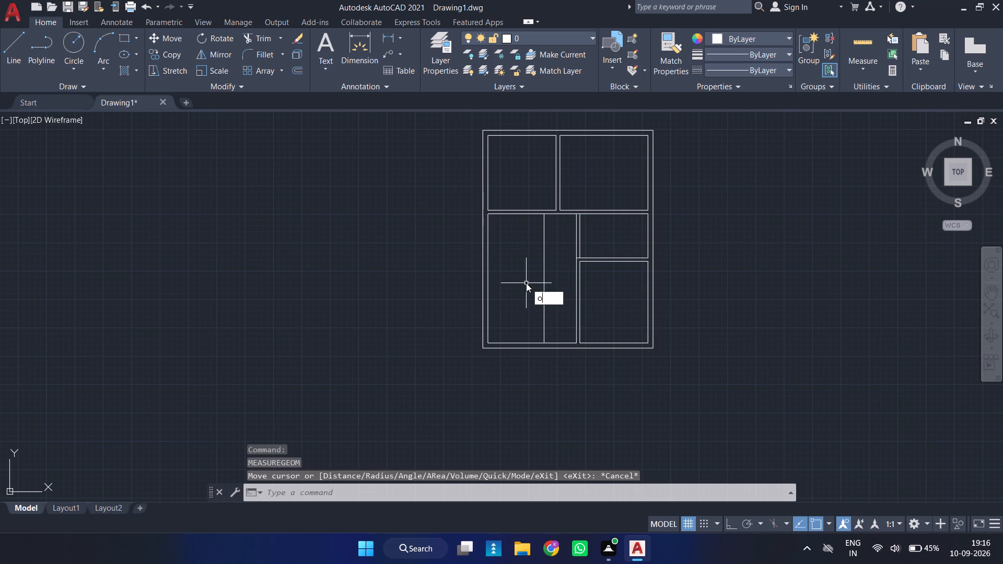
pyautogui.press('Return')
pyautogui.press('6')
pyautogui.press('Return')
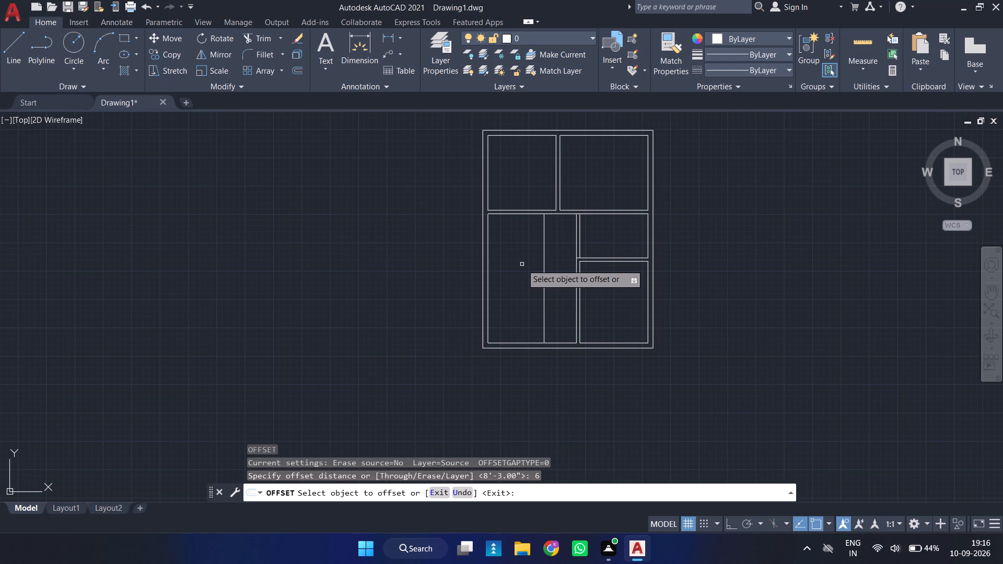
pyautogui.click(543, 277)
pyautogui.click(560, 292)
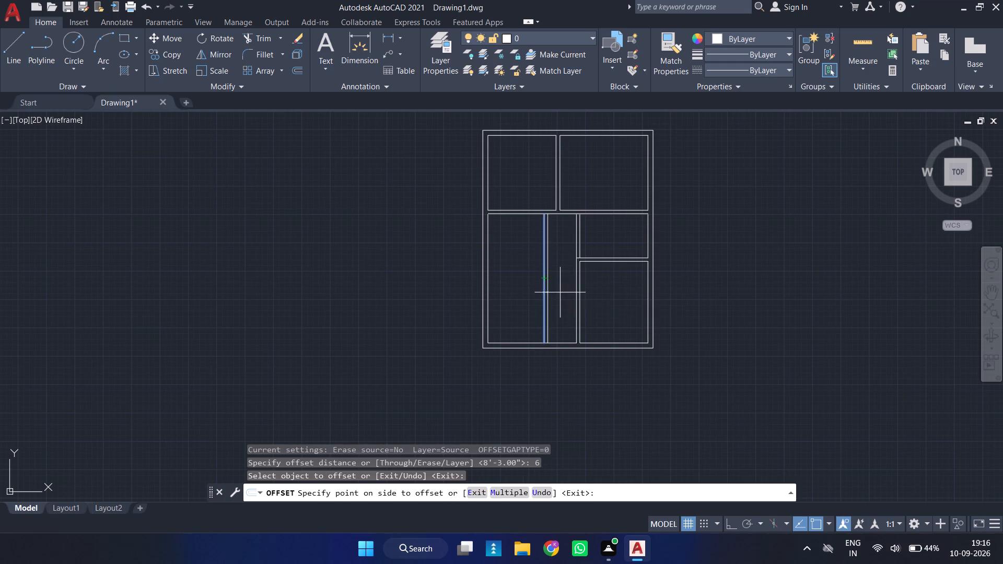
pyautogui.press('Escape')
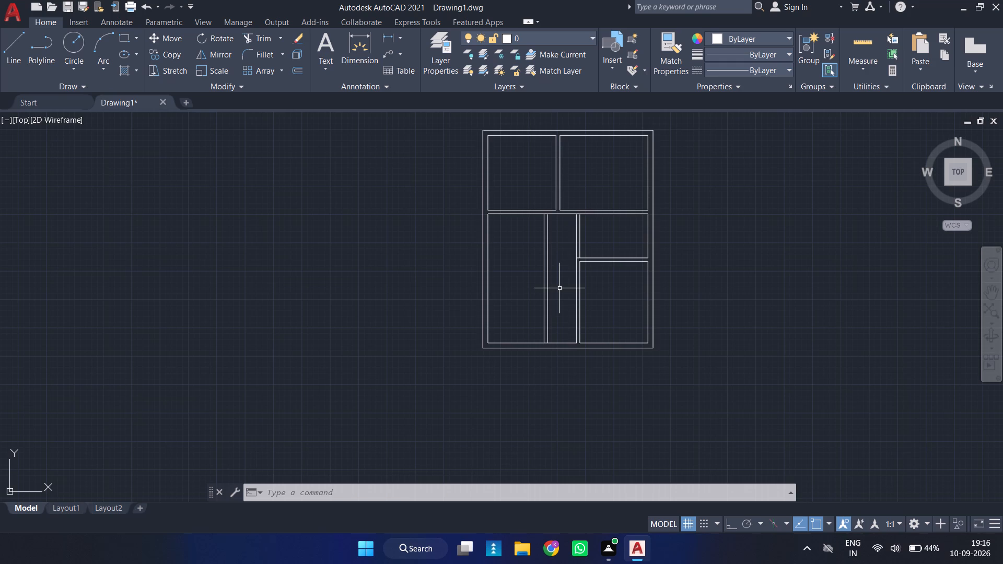
# Offset the bottom wall's inner line 8'7" upward in the lower-left area.
pyautogui.scroll(1, 553, 285)
pyautogui.moveTo(554, 284); pyautogui.dragTo(599, 328, button='middle')
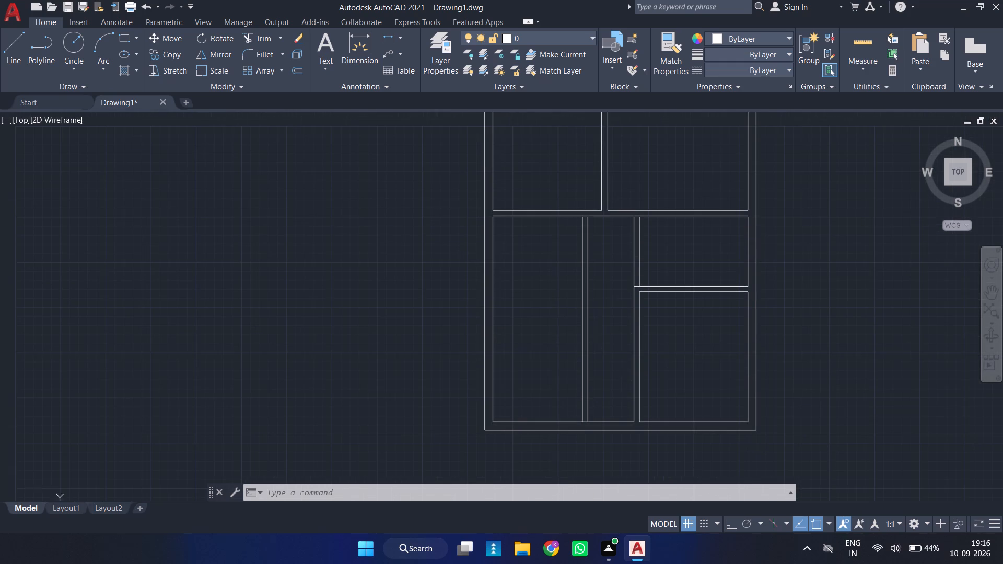
pyautogui.press('o')
pyautogui.press('Return')
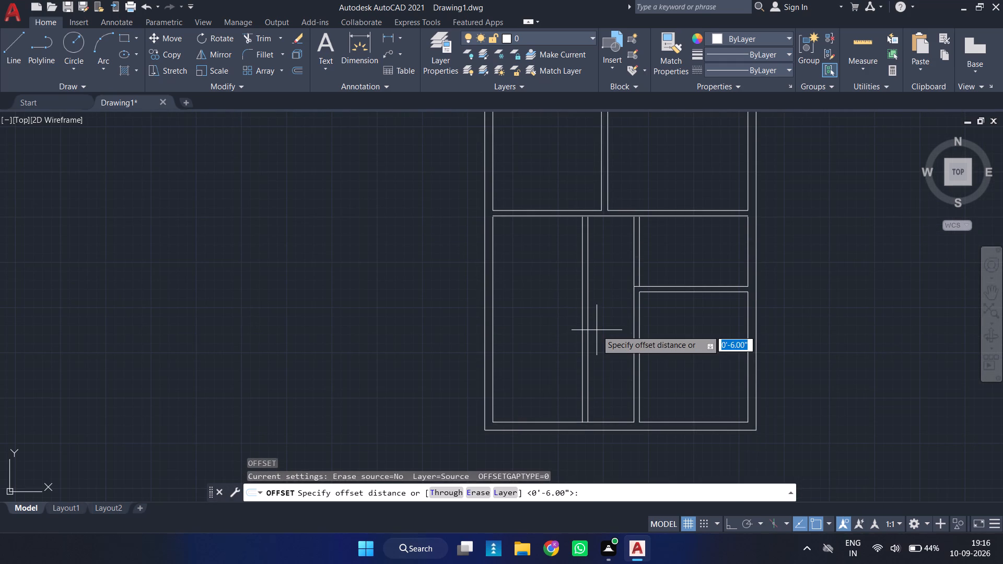
pyautogui.write("8'")
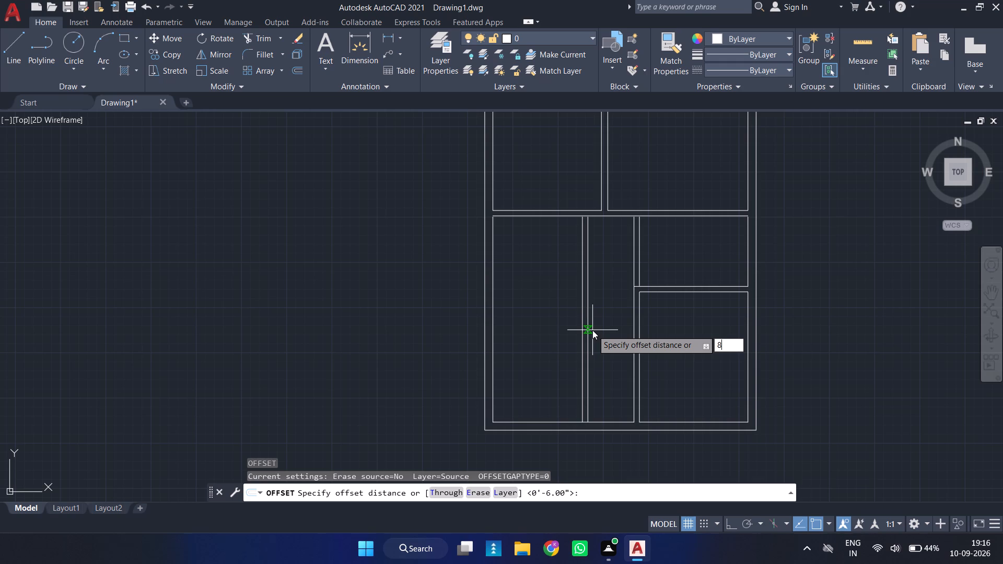
pyautogui.press('7')
pyautogui.press('Return')
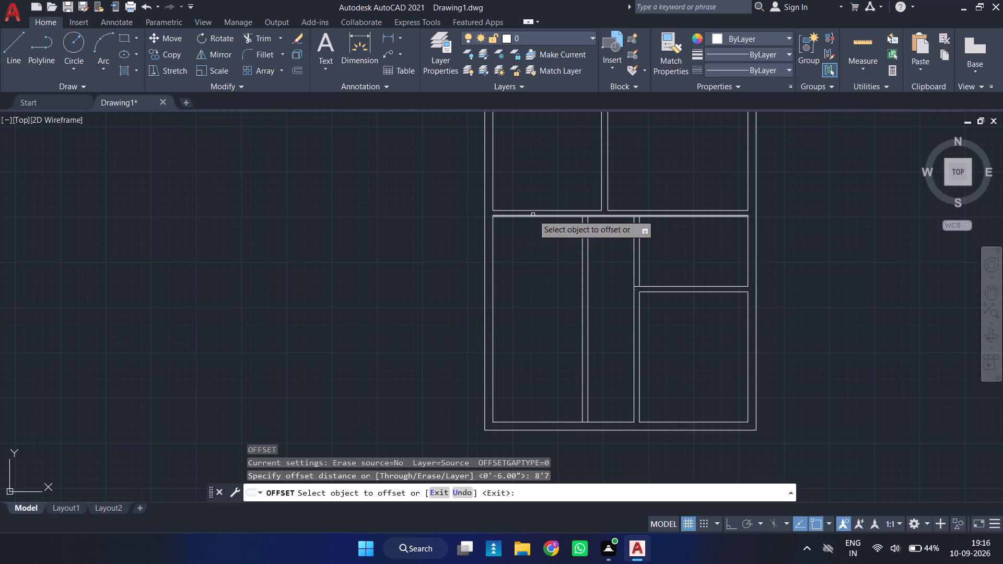
pyautogui.click(503, 422)
pyautogui.click(506, 313)
# Offset the new horizontal line 6" upward to give the partition its thickness.
pyautogui.click(509, 328)
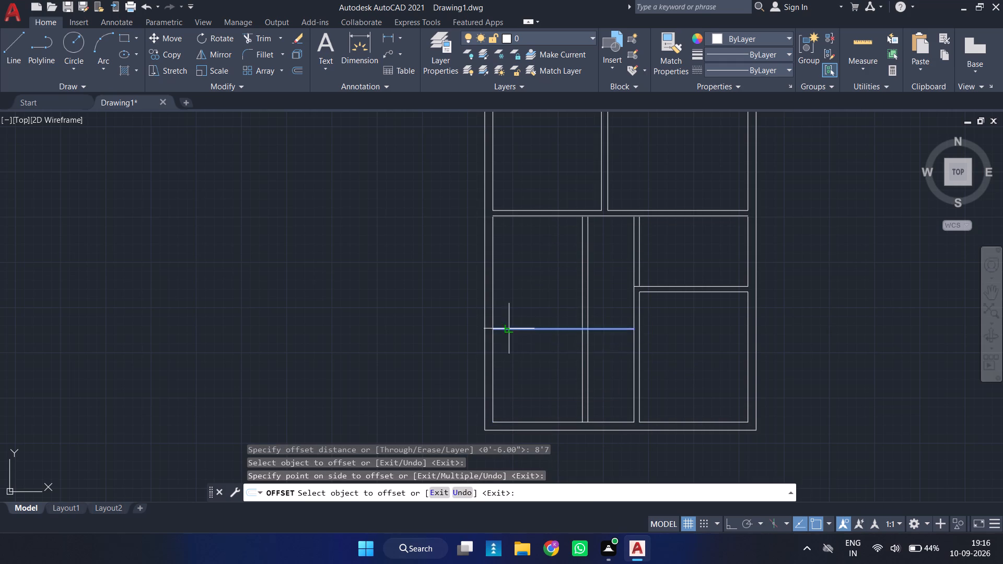
pyautogui.press('6')
pyautogui.press('Return')
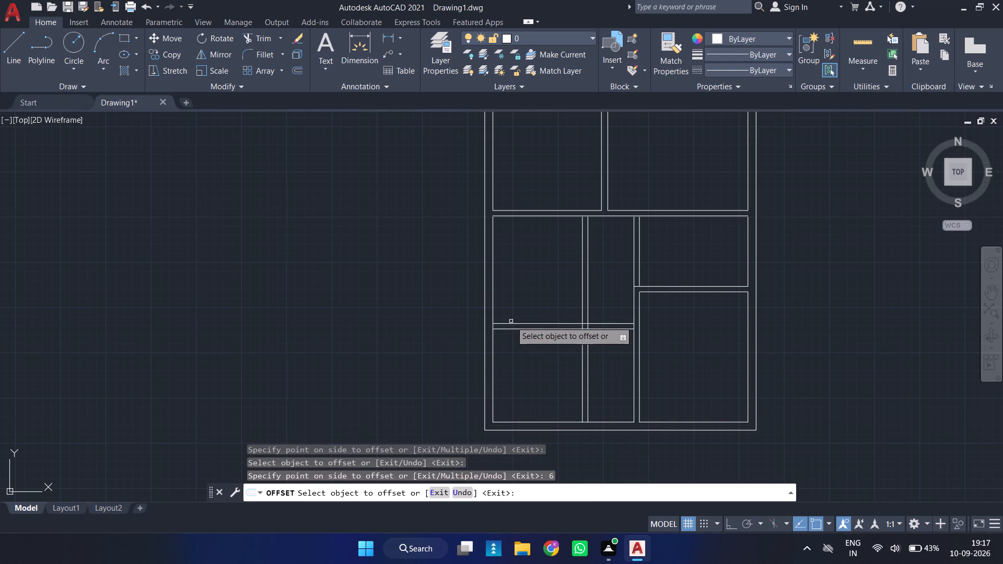
pyautogui.press('space')
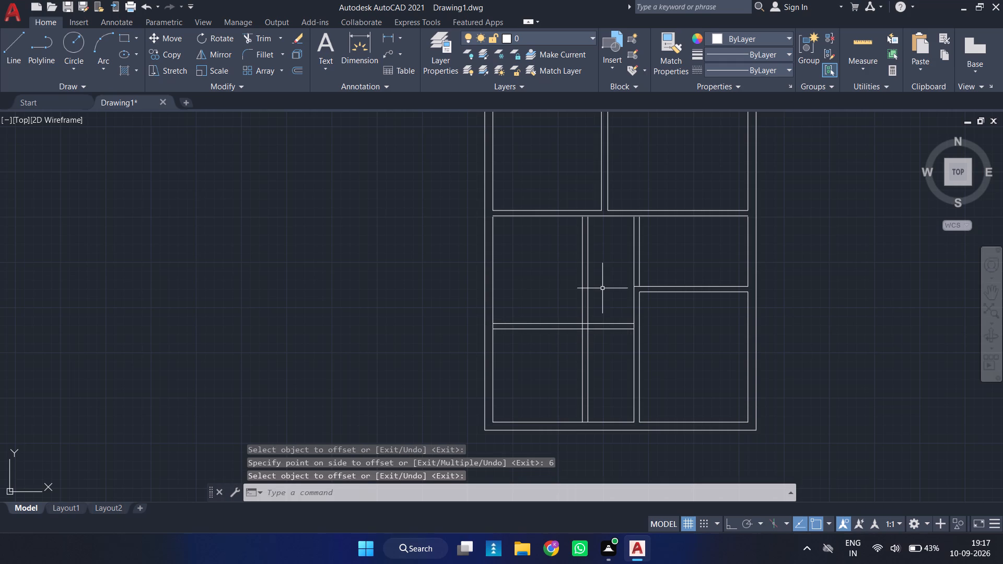
# Trim the wall segments between the partition lines at the bottom wall, left wall and crossing to open the lower-left room's junctions.
pyautogui.press('r')
pyautogui.press('BackSpace')
pyautogui.write('tr')
pyautogui.press('Return')
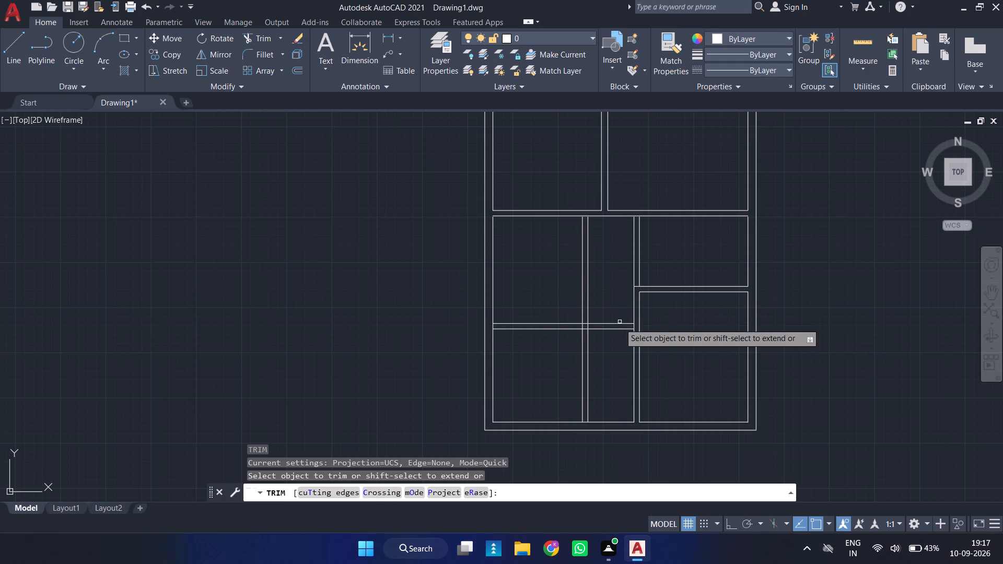
pyautogui.scroll(1, 588, 416)
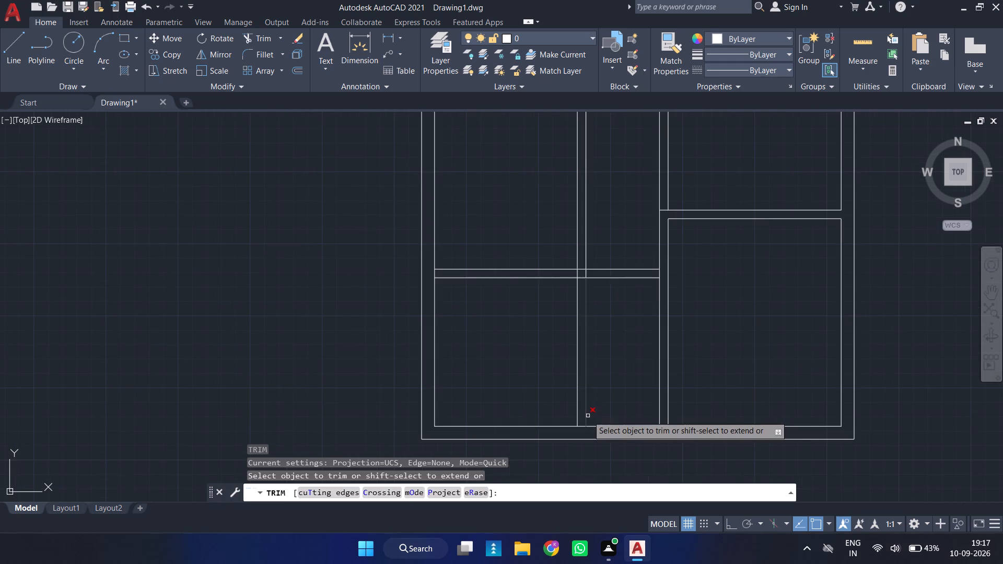
pyautogui.click(580, 426)
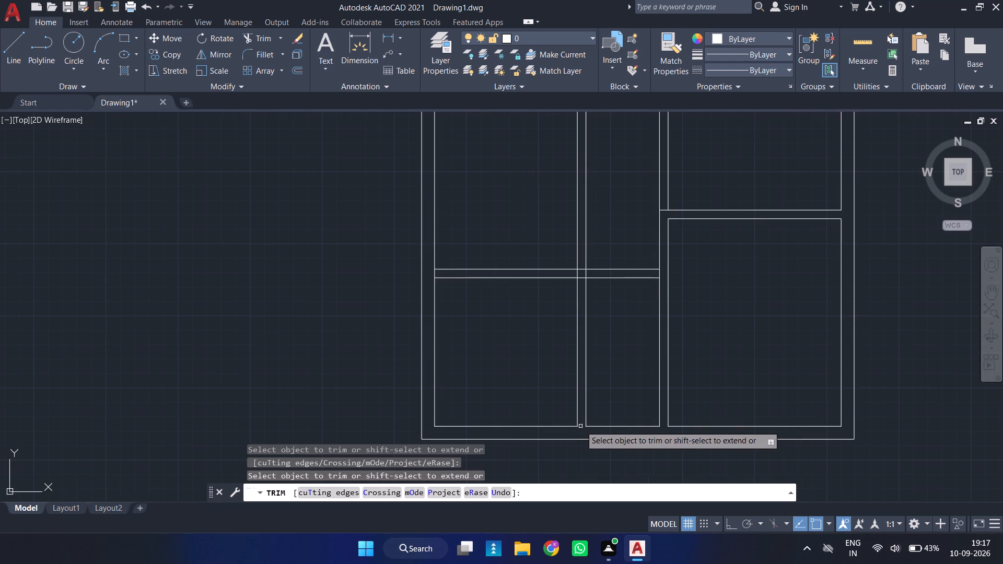
pyautogui.click(435, 274)
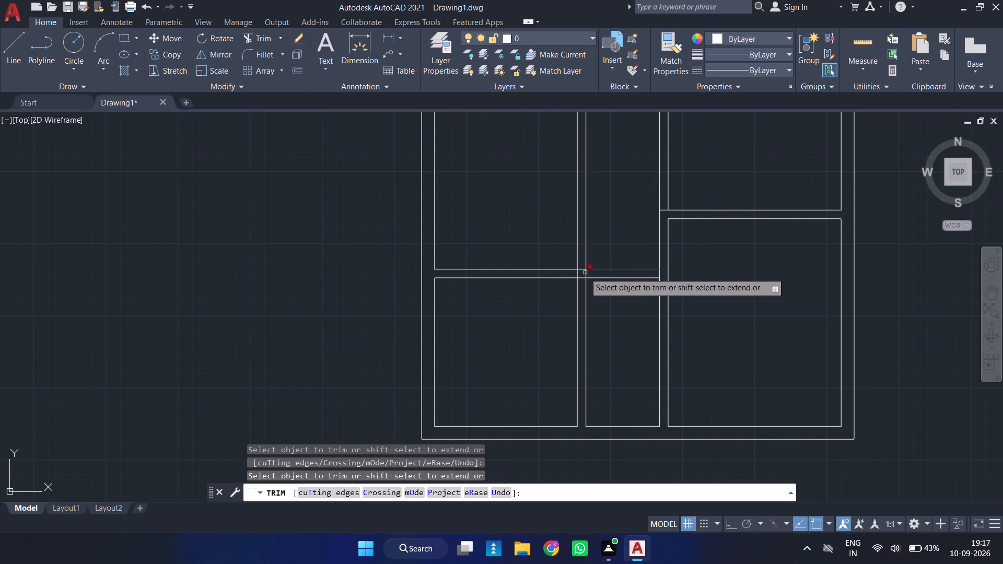
pyautogui.click(578, 273)
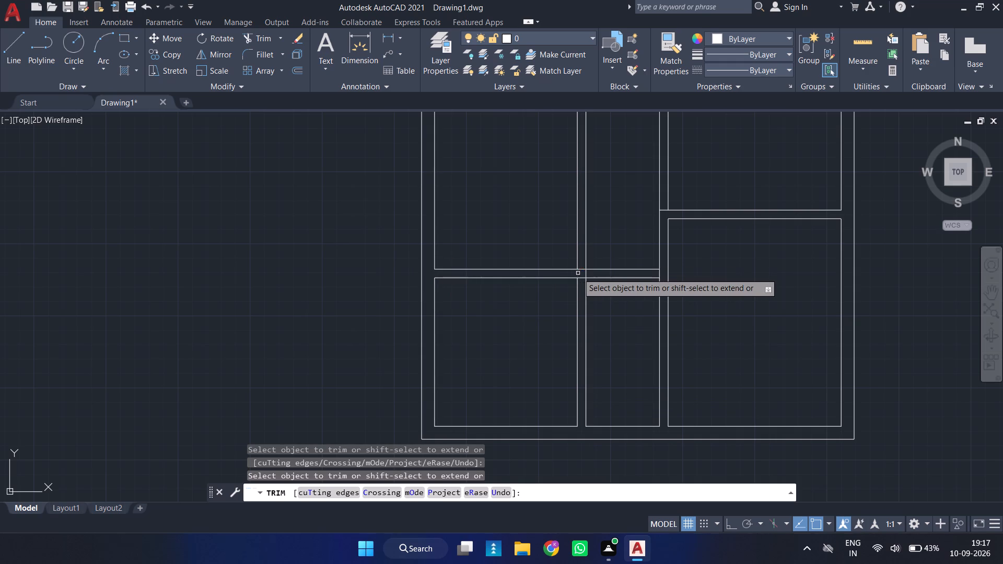
pyautogui.click(581, 279)
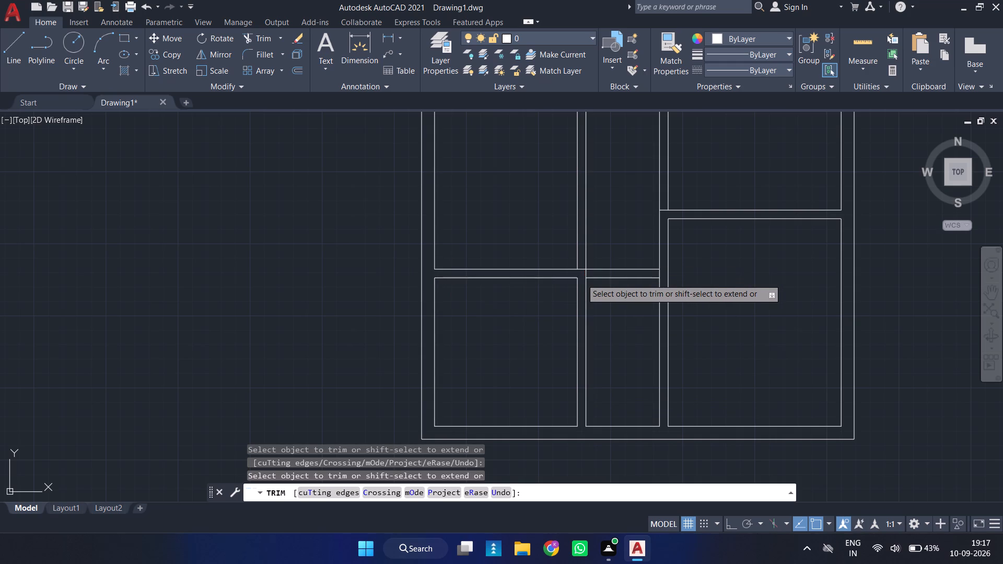
# Trim away the horizontal partition to the right of the lower-left room and the vertical partition above it, leaving an L-shaped corner.
pyautogui.moveTo(604, 258); pyautogui.dragTo(613, 272)
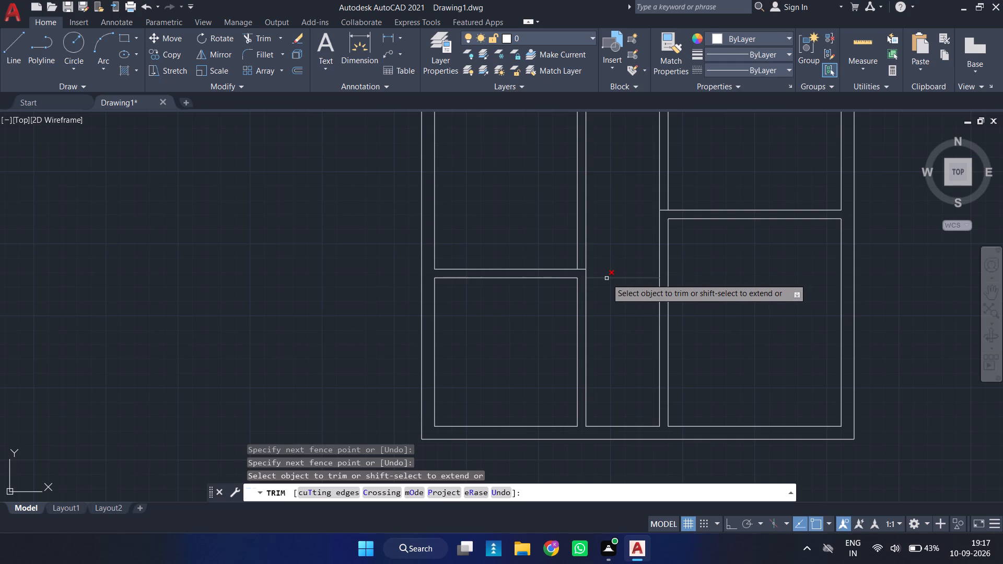
pyautogui.click(601, 278)
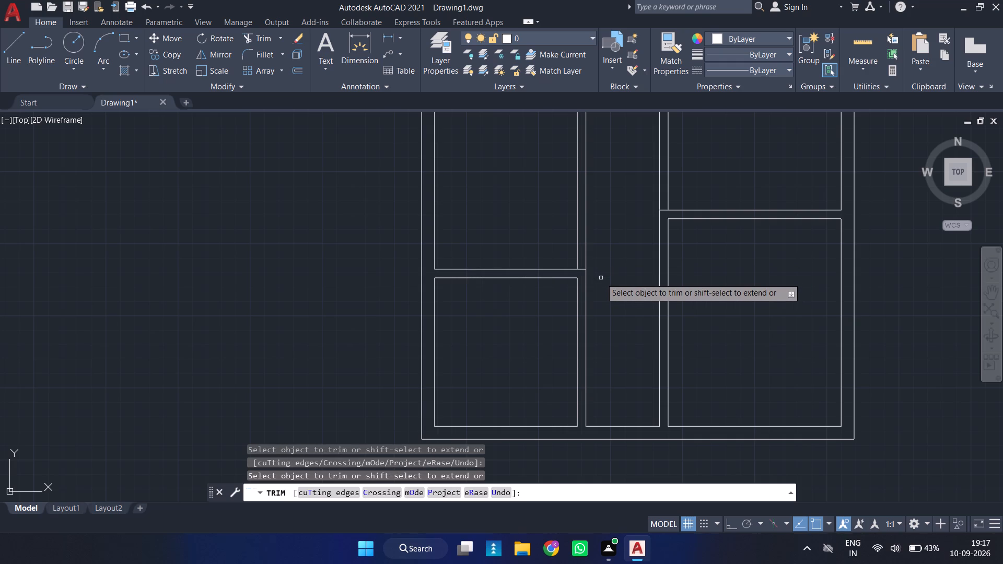
pyautogui.click(586, 248)
pyautogui.click(576, 255)
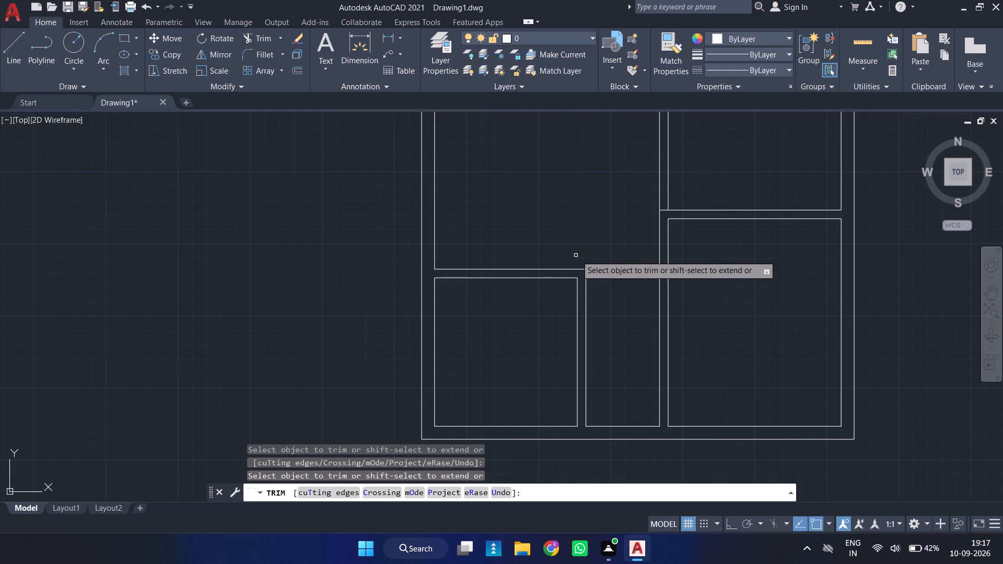
# Trim away both lines of the right-hand vertical partition above the lower-right room, up to the upper horizontal partition.
pyautogui.scroll(-1, 651, 228)
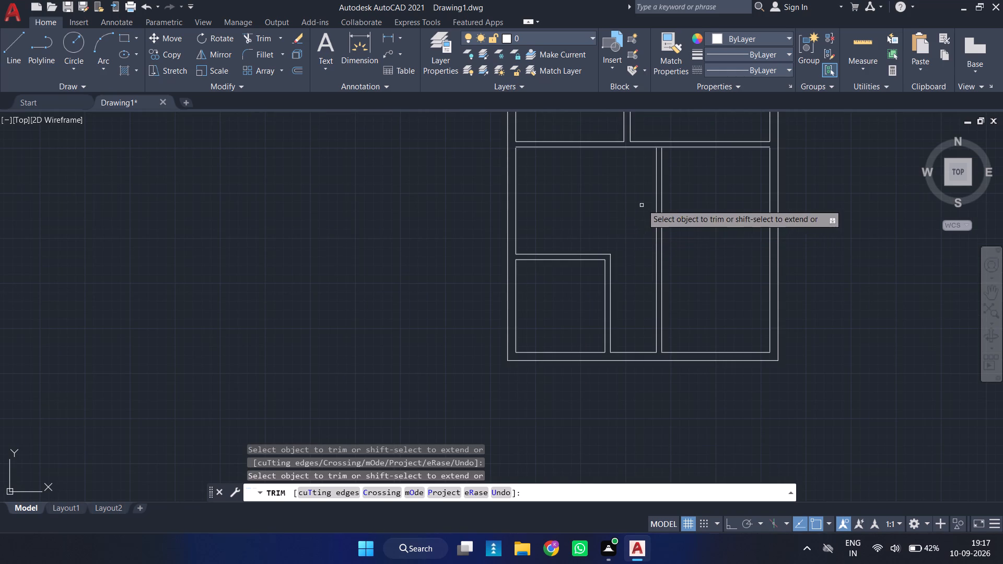
pyautogui.scroll(1, 662, 220)
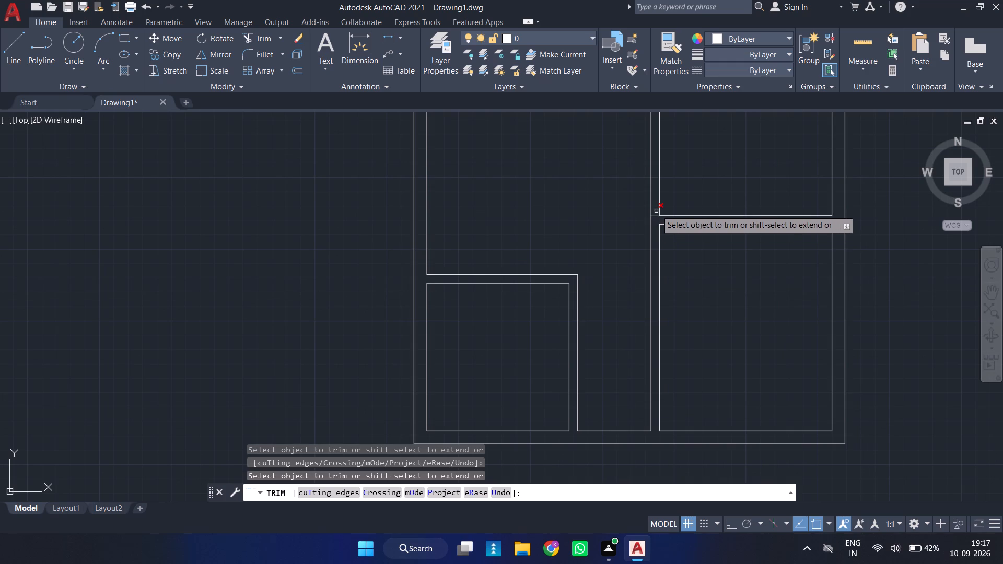
pyautogui.scroll(-2, 690, 194)
pyautogui.moveTo(690, 198); pyautogui.dragTo(672, 280, button='middle')
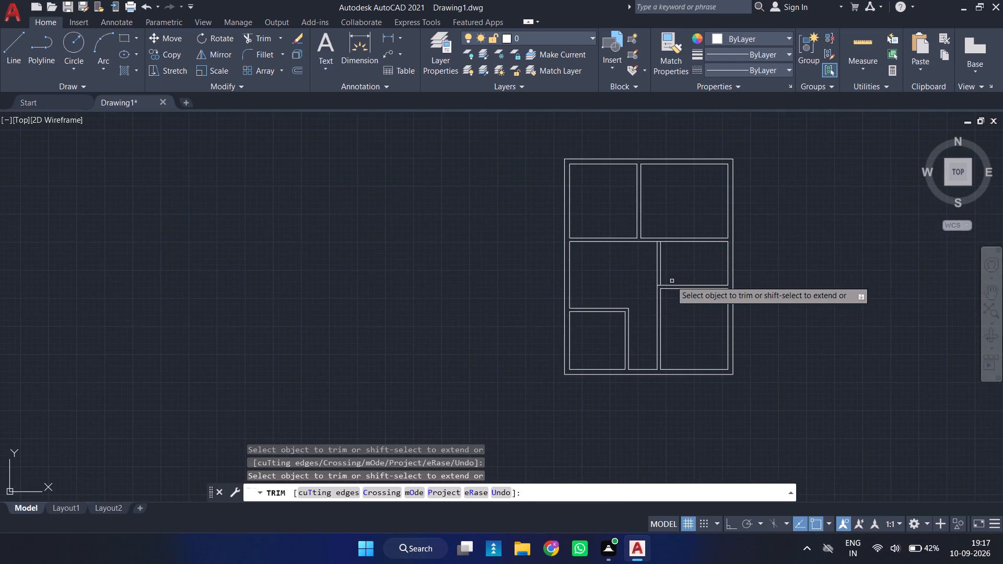
pyautogui.scroll(4, 648, 258)
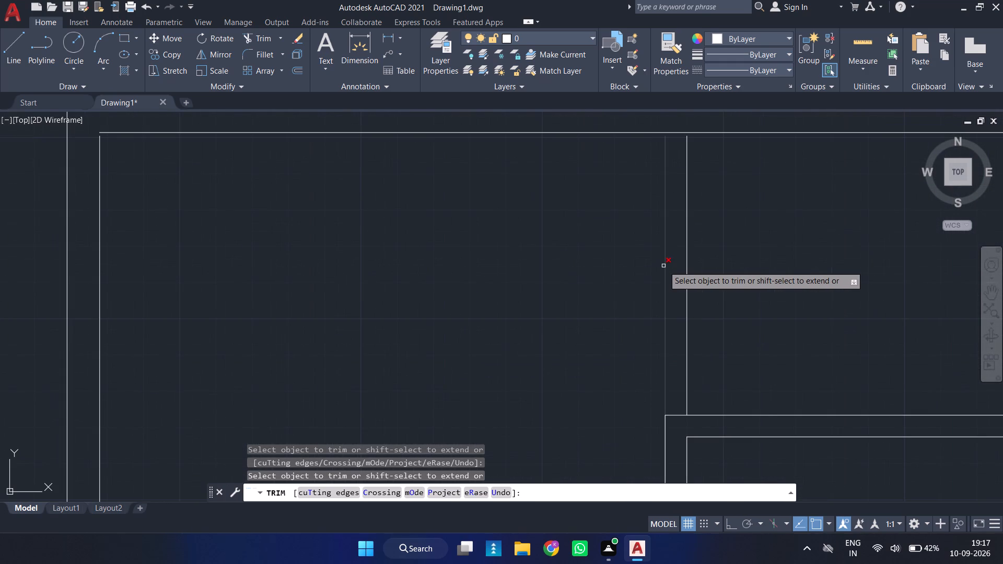
pyautogui.click(663, 265)
pyautogui.click(687, 265)
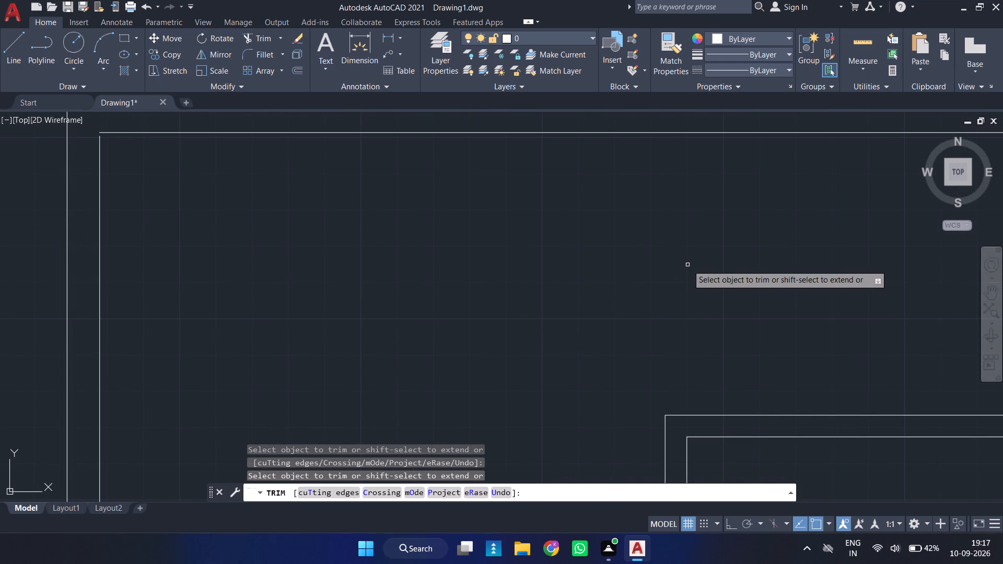
pyautogui.press('Escape')
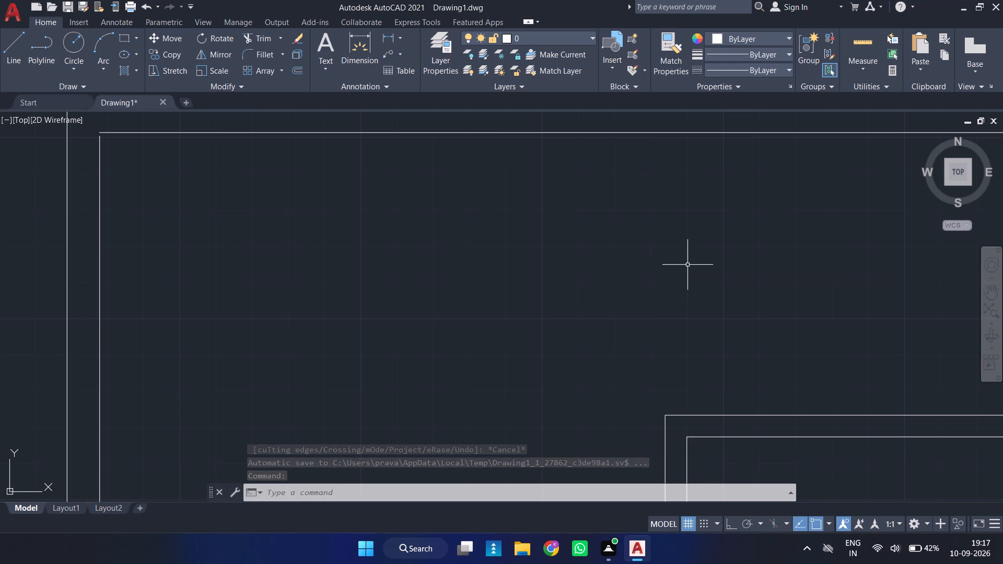
# Offset the left wall's inner line 4' to the right in the space above the lower-left room.
pyautogui.press('o')
pyautogui.press('Return')
pyautogui.press('4')
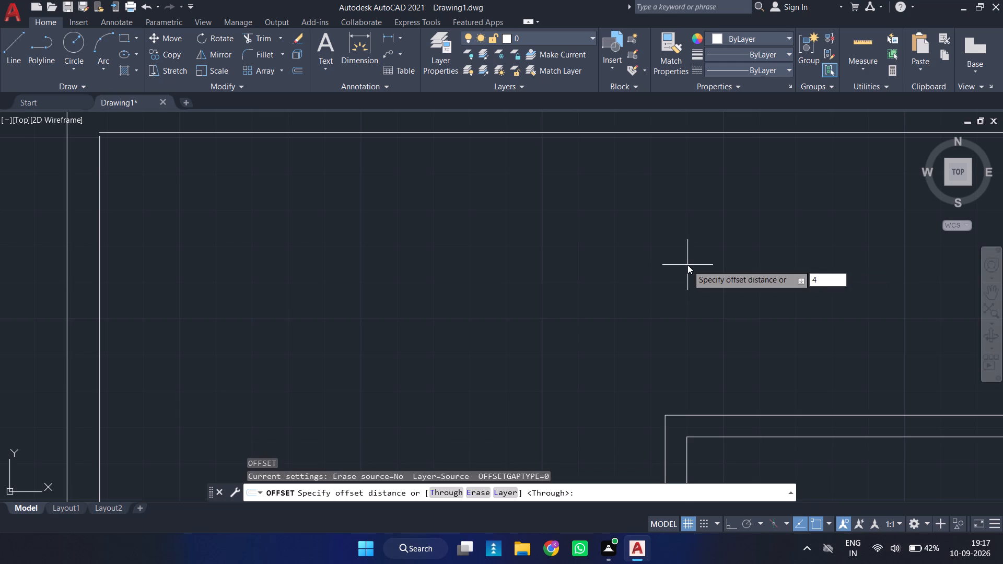
pyautogui.press("'")
pyautogui.press('Return')
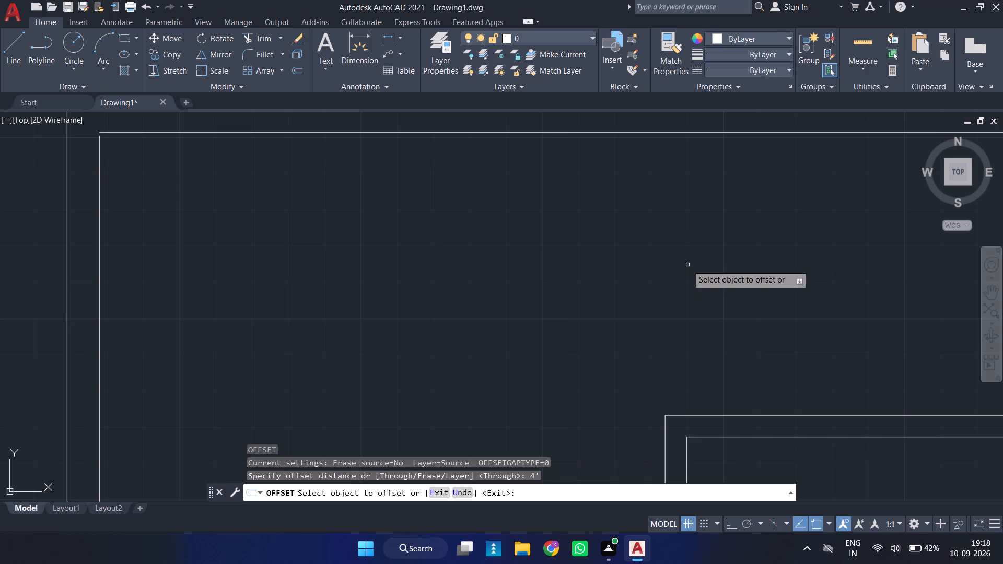
pyautogui.scroll(-4, 662, 296)
pyautogui.moveTo(555, 320); pyautogui.dragTo(593, 291, button='middle')
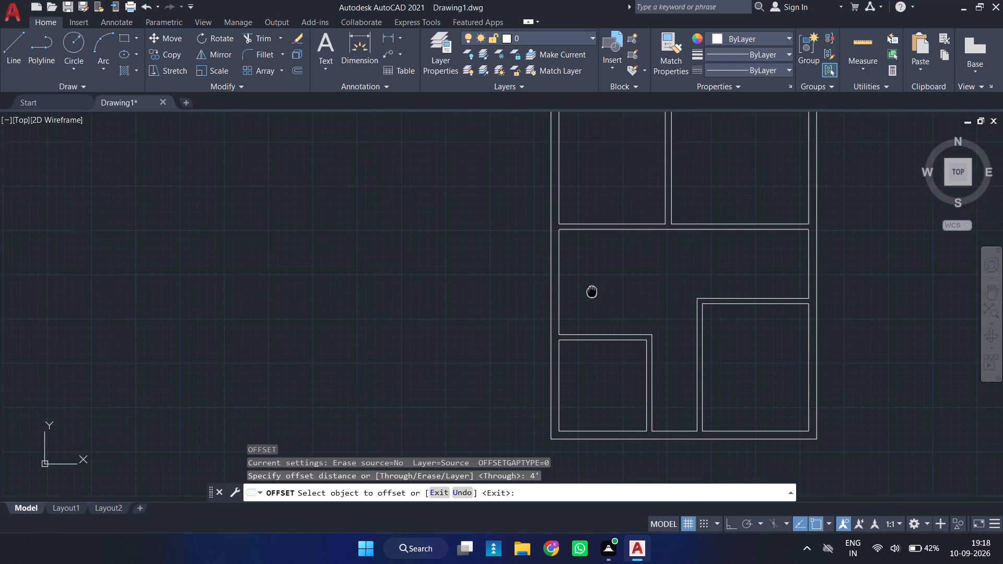
pyautogui.click(564, 289)
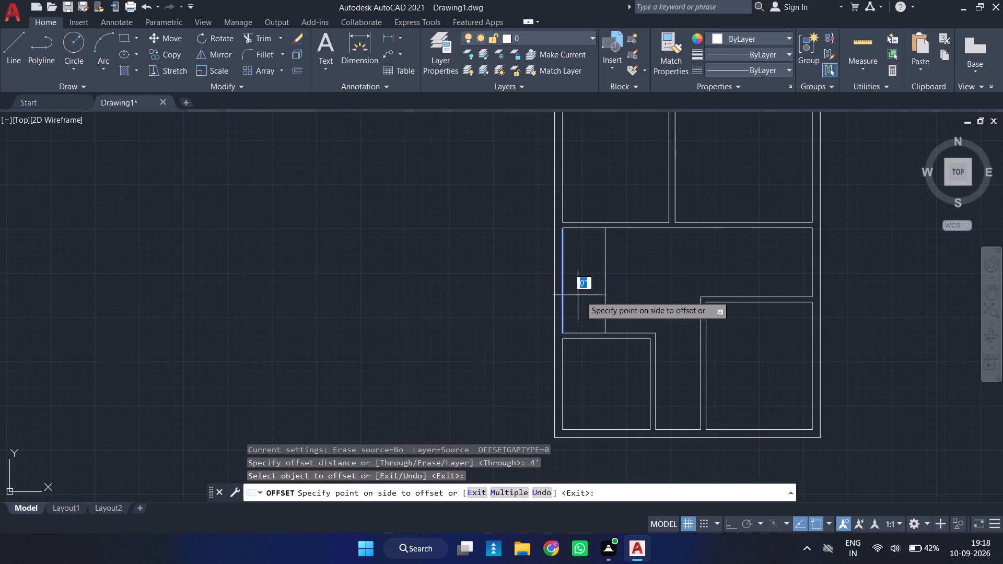
pyautogui.click(623, 299)
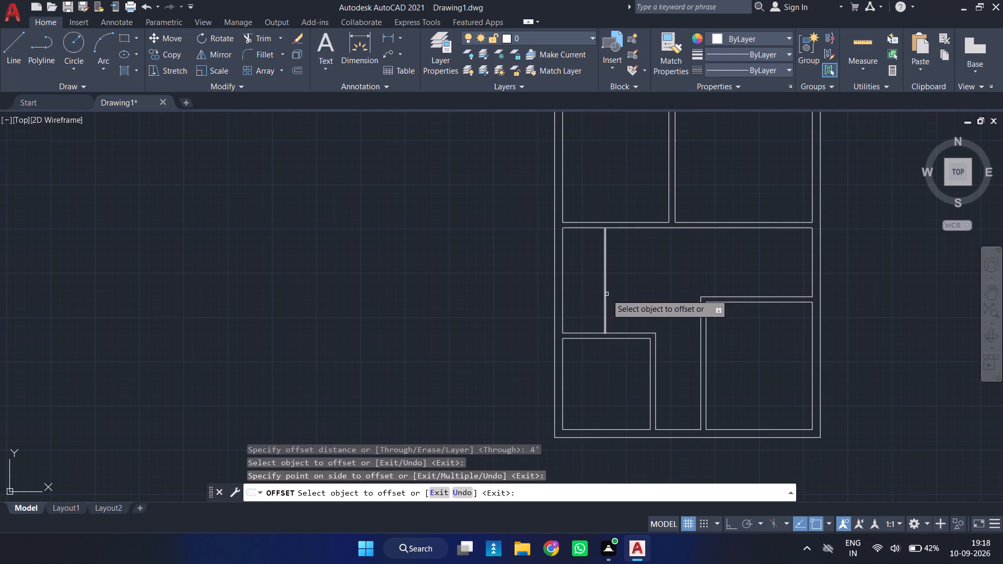
# Offset the new vertical line 6" to the right to form the partition's thickness.
pyautogui.moveTo(607, 294); pyautogui.dragTo(624, 292)
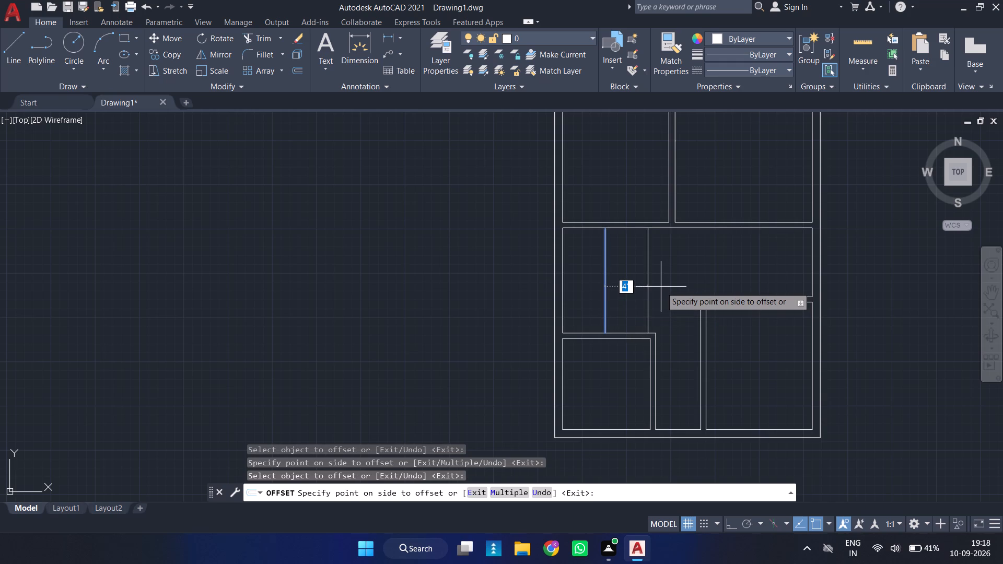
pyautogui.press('6')
pyautogui.press('Return')
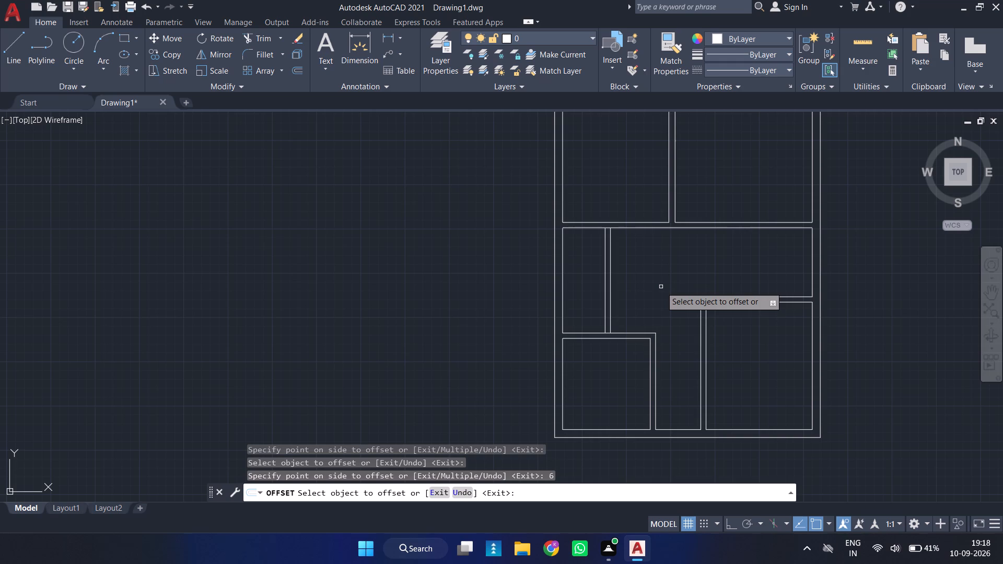
pyautogui.press('Escape')
# Offset the upper line of the lower-left room's top partition 3' upward.
pyautogui.press('o')
pyautogui.press('Return')
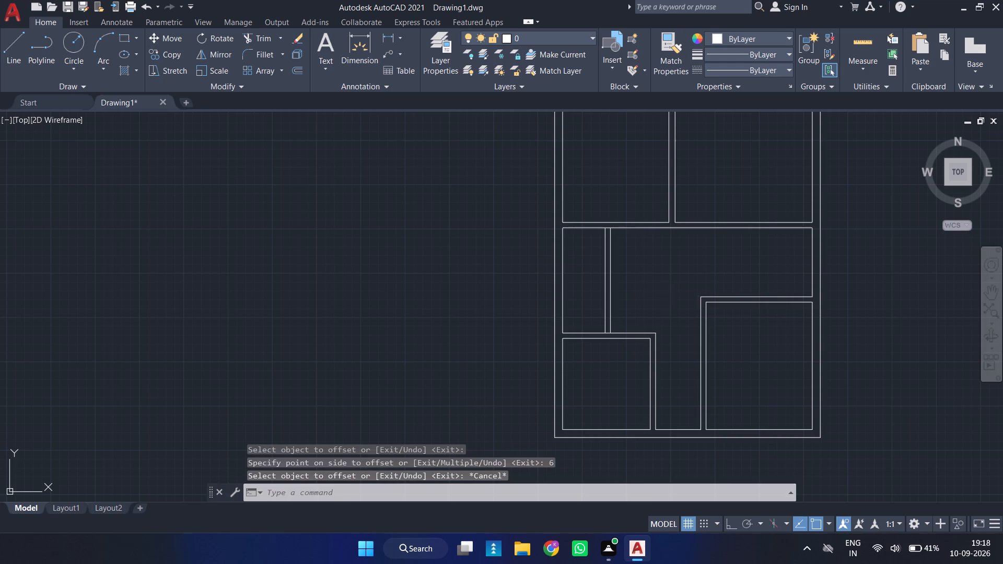
pyautogui.press('3')
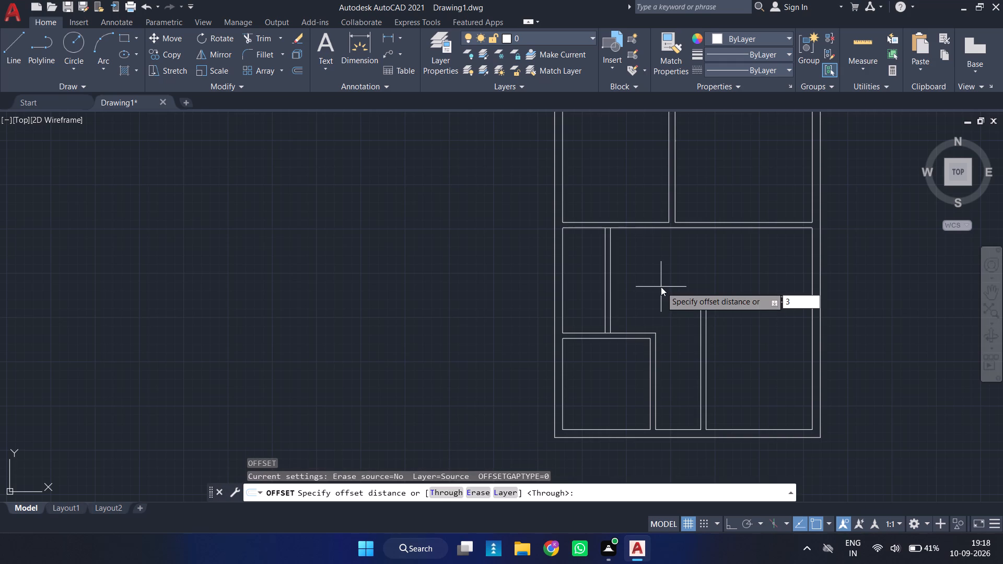
pyautogui.press("'")
pyautogui.press('Return')
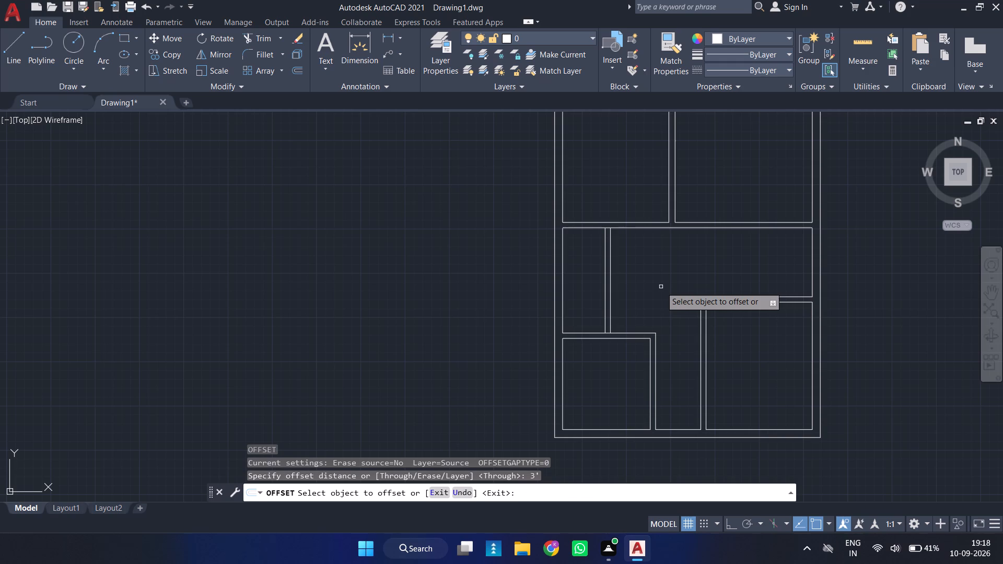
pyautogui.click(587, 332)
pyautogui.click(595, 301)
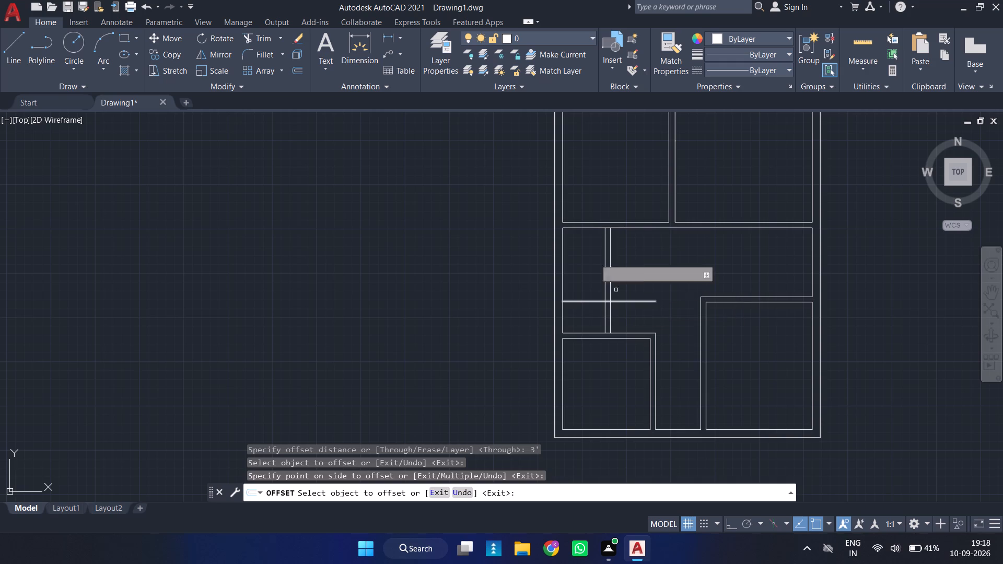
# Offset the lower line of the upper horizontal partition 6'6" downward.
pyautogui.click(590, 227)
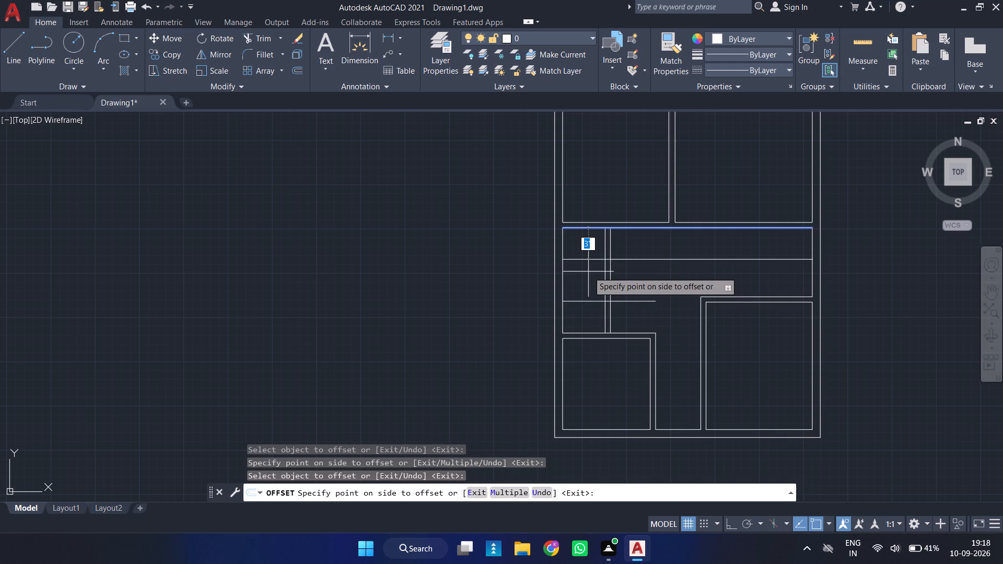
pyautogui.press('6')
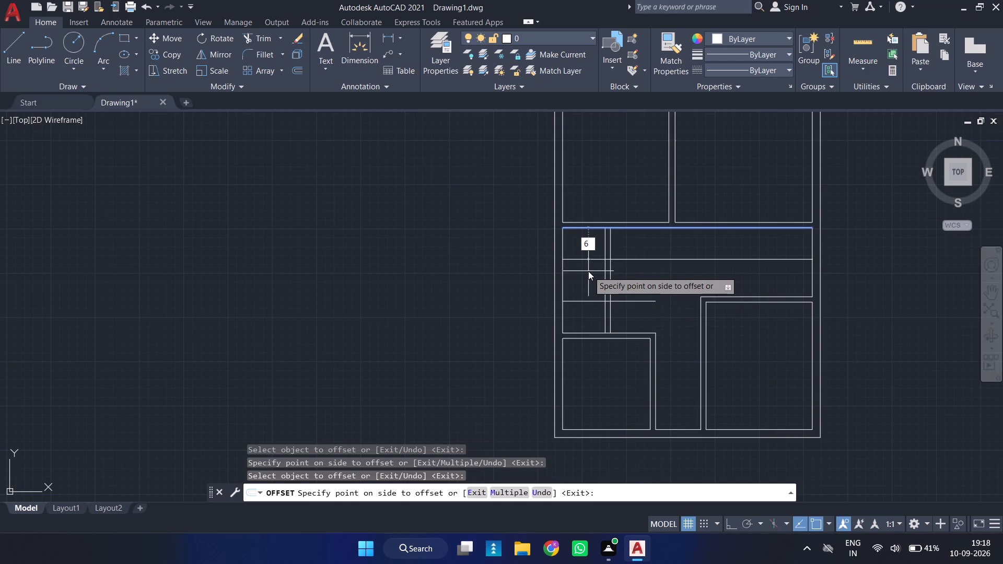
pyautogui.write("'6")
pyautogui.press('Return')
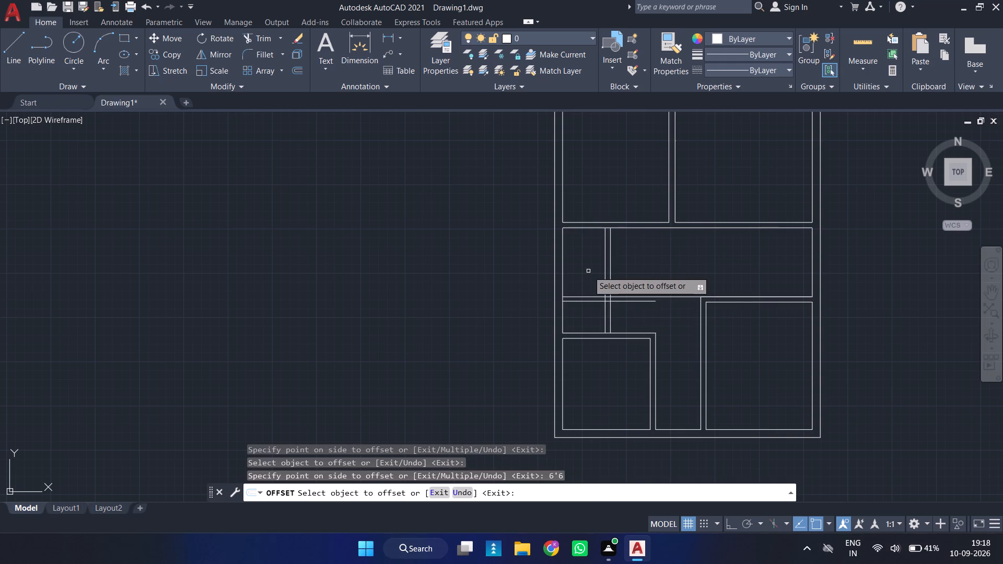
pyautogui.press('Escape')
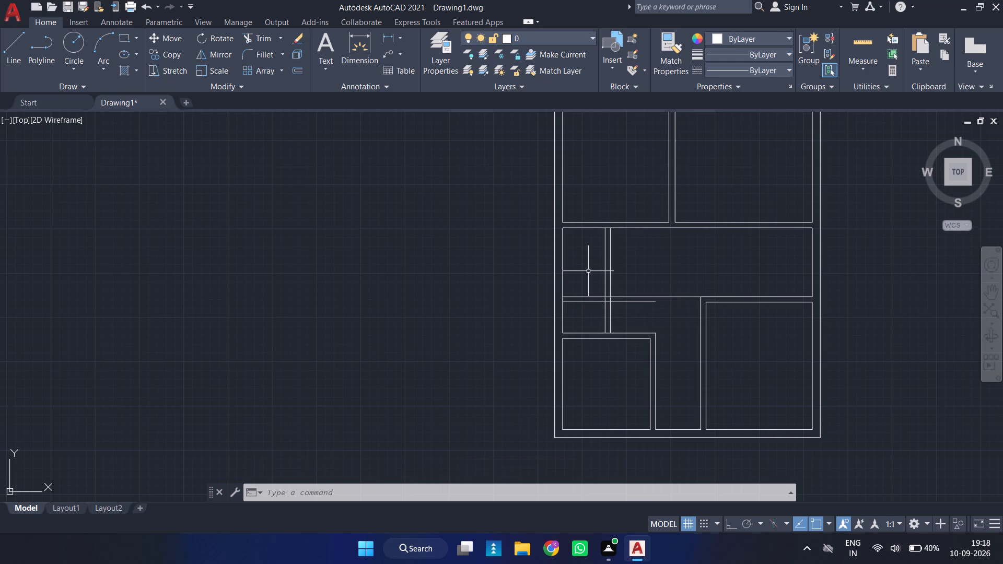
# Trim both new horizontal lines right of the 6" vertical partition, including the duplicate segment over the lower-right room's top line.
pyautogui.scroll(2, 573, 336)
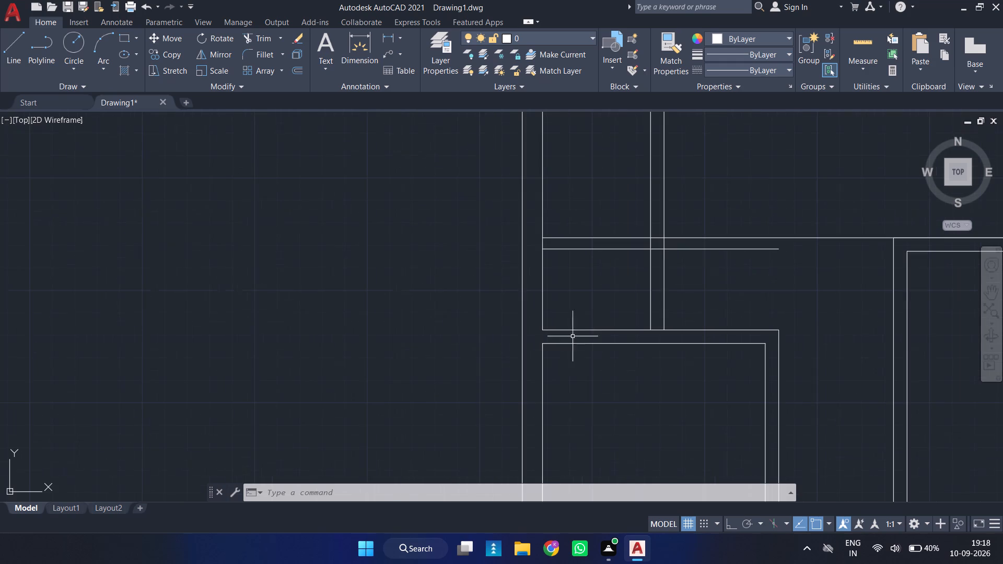
pyautogui.moveTo(596, 302); pyautogui.dragTo(469, 340, button='middle')
pyautogui.moveTo(493, 301); pyautogui.dragTo(468, 335, button='middle')
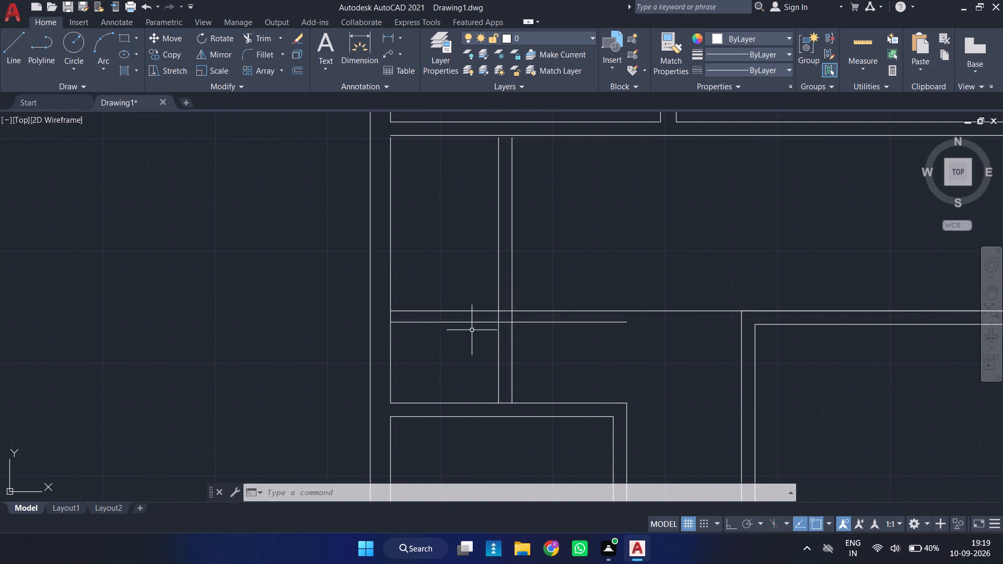
pyautogui.press('Escape')
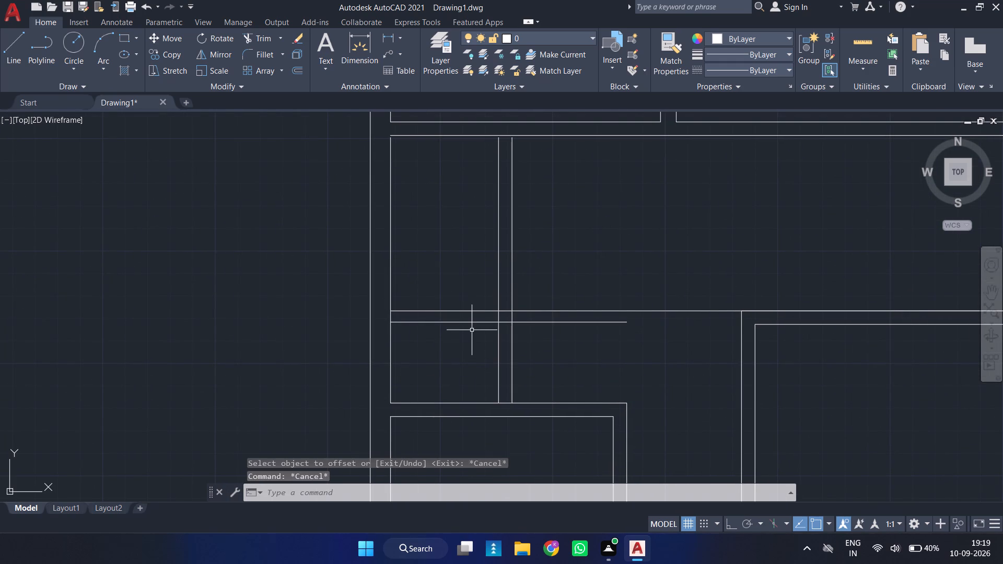
pyautogui.write('tr')
pyautogui.press('Return')
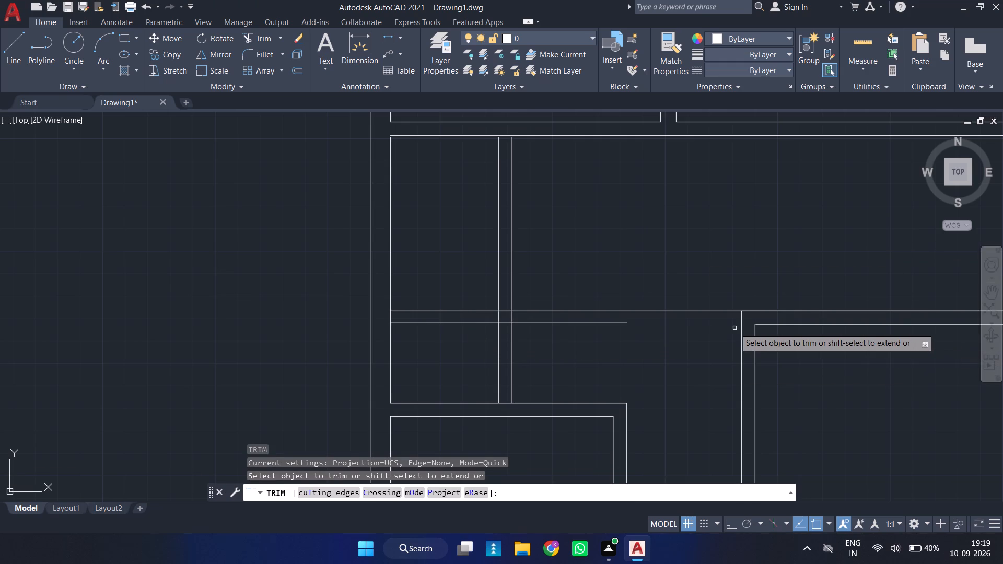
pyautogui.click(696, 310)
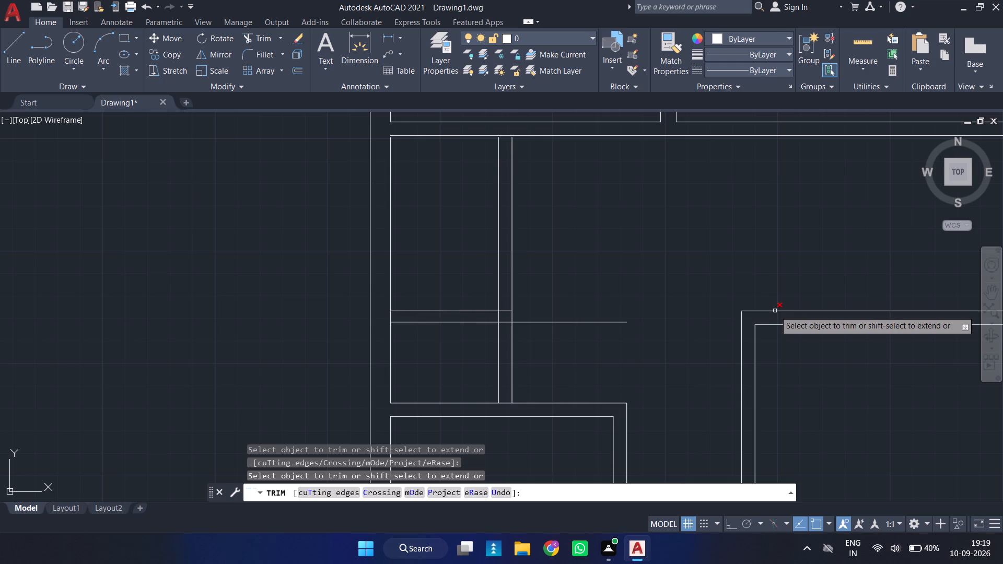
pyautogui.click(775, 311)
pyautogui.scroll(-1, 639, 316)
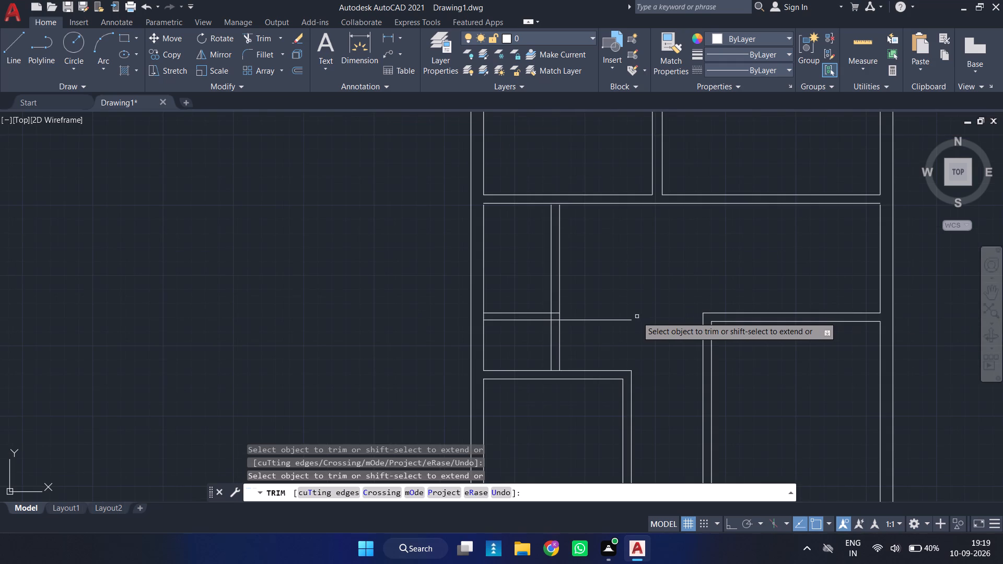
pyautogui.click(602, 321)
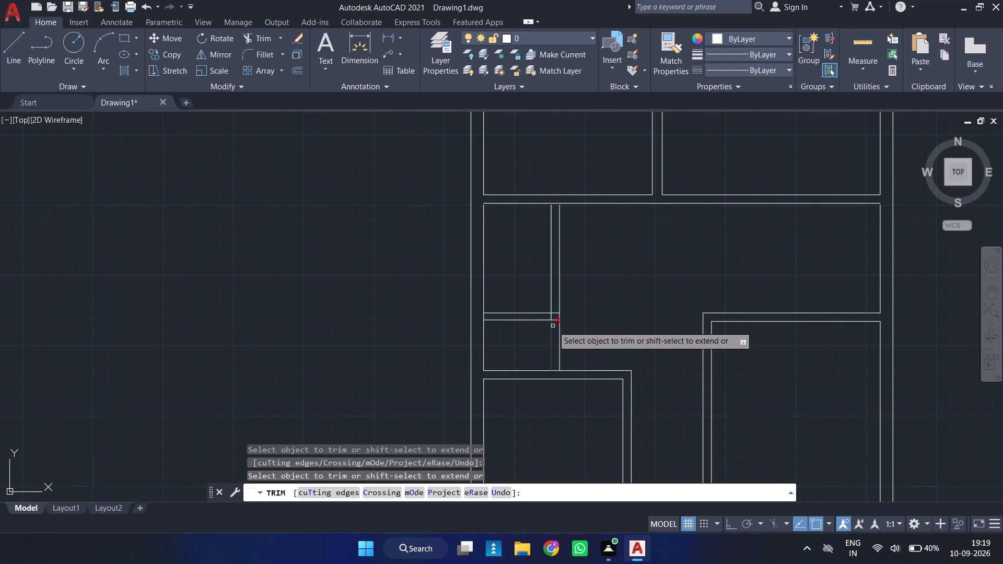
# Trim the line segments crossing the new partition's junctions with the vertical partition, the left wall and the lower-left room's top partition.
pyautogui.scroll(2, 552, 325)
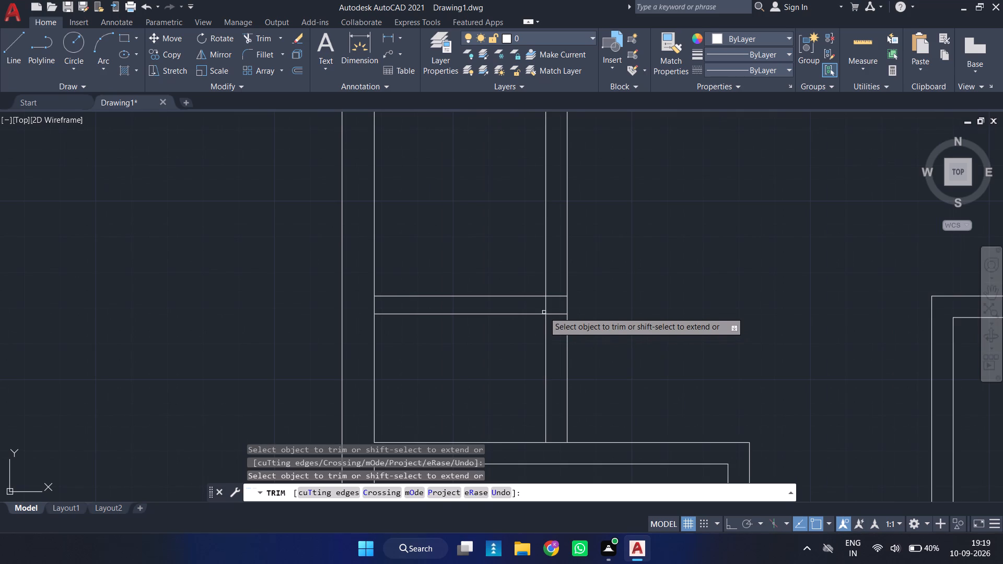
pyautogui.click(547, 305)
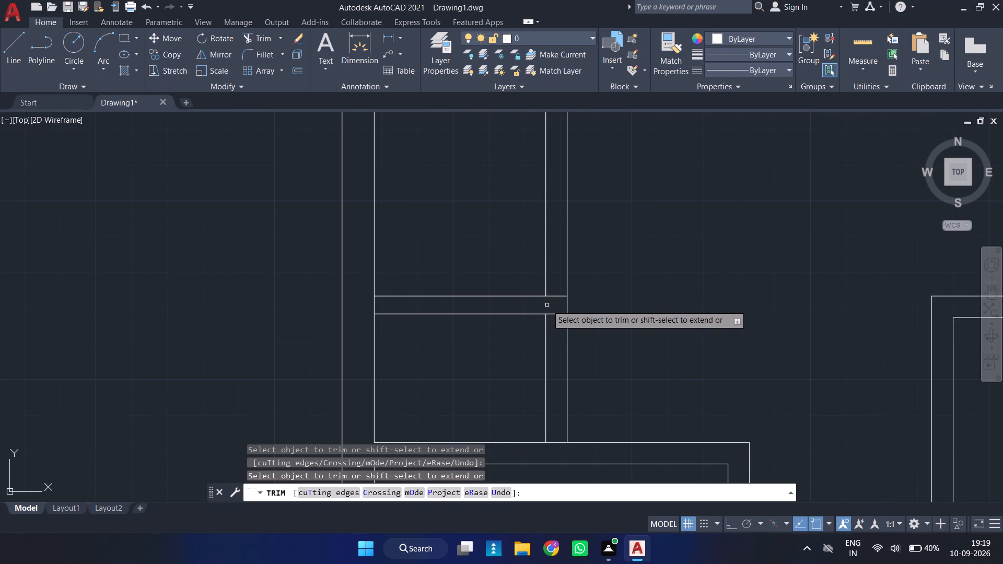
pyautogui.click(552, 294)
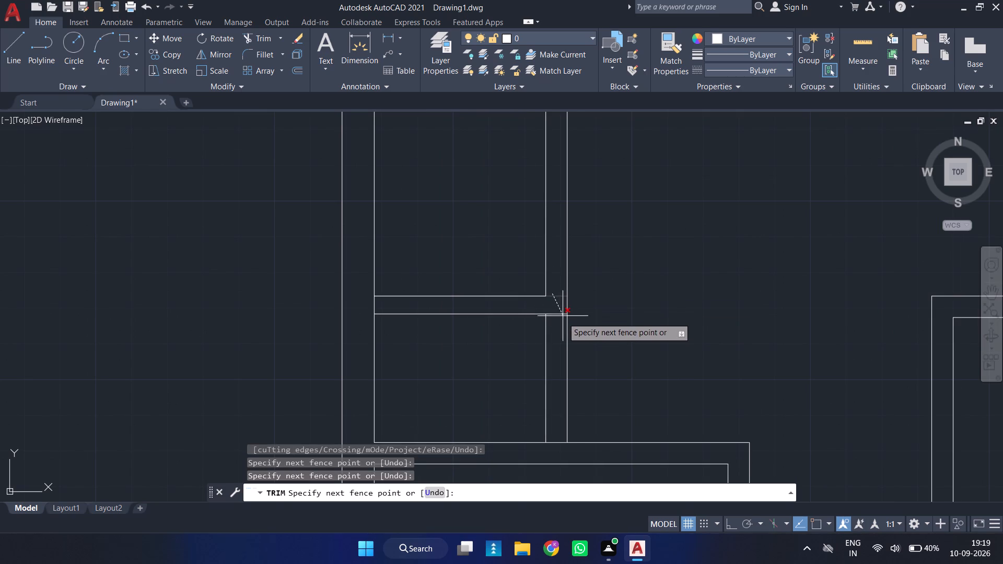
pyautogui.click(563, 320)
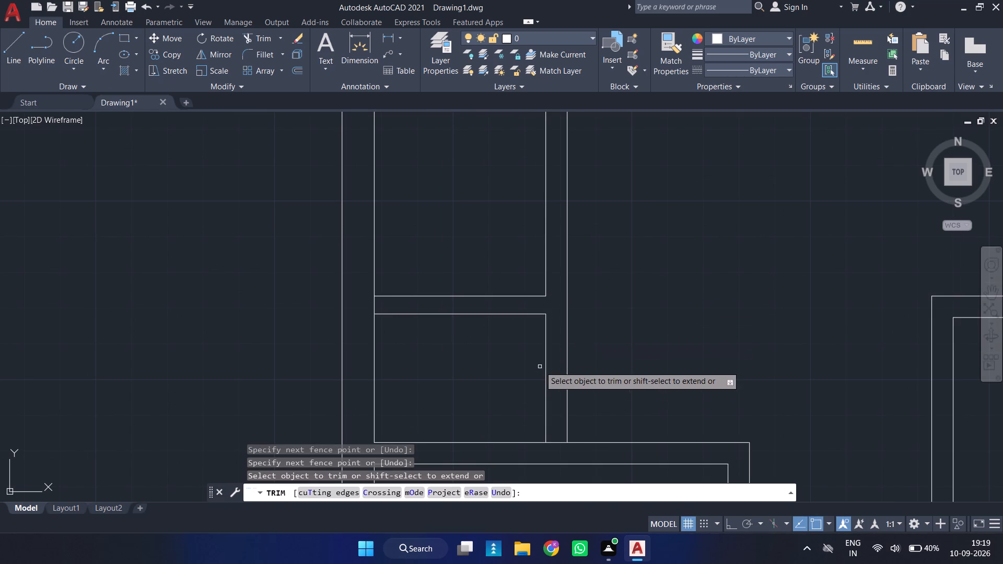
pyautogui.click(550, 442)
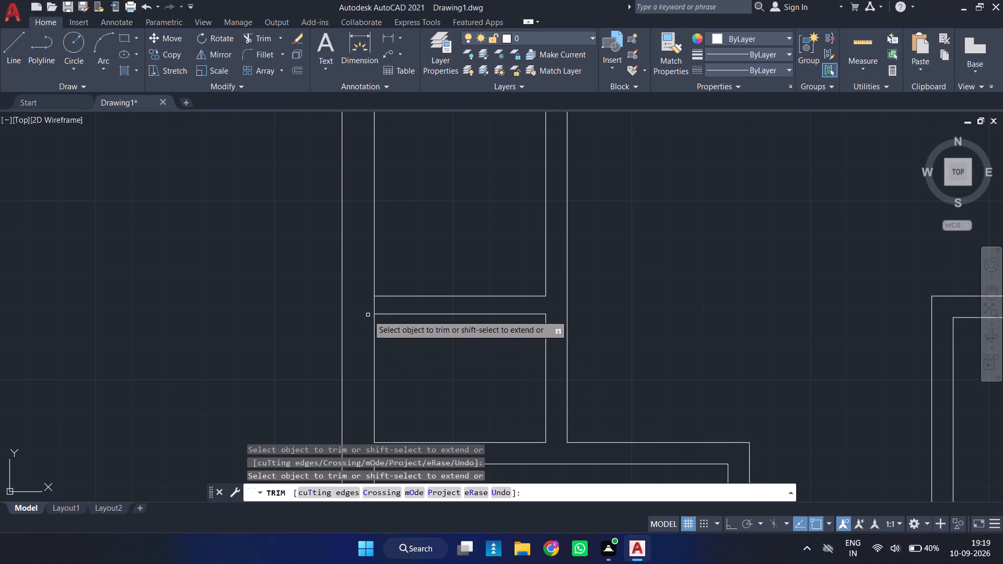
pyautogui.click(374, 307)
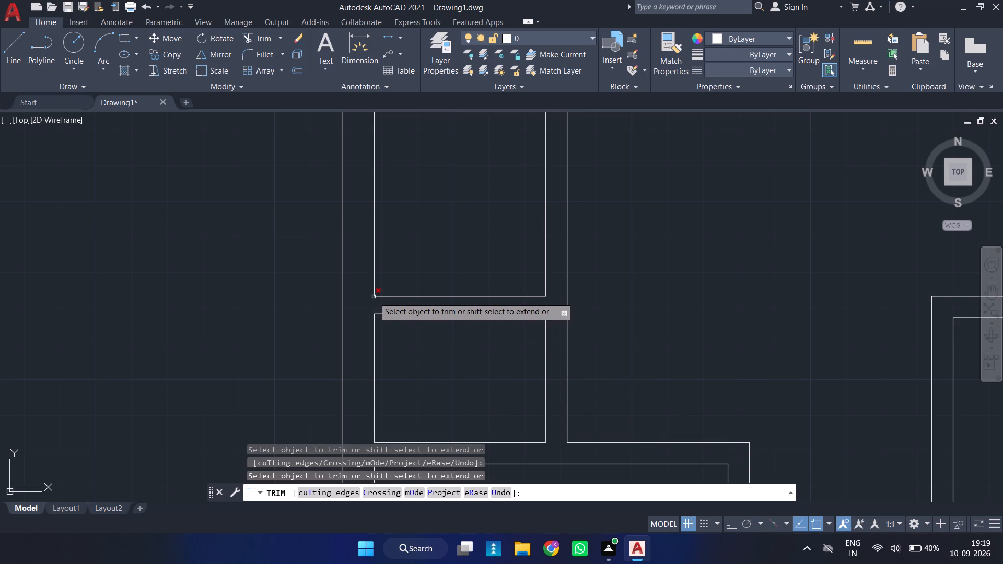
# Extend both vertical partition lines and the left wall's inner line up to the upper horizontal partition's lower line.
pyautogui.scroll(-3, 374, 297)
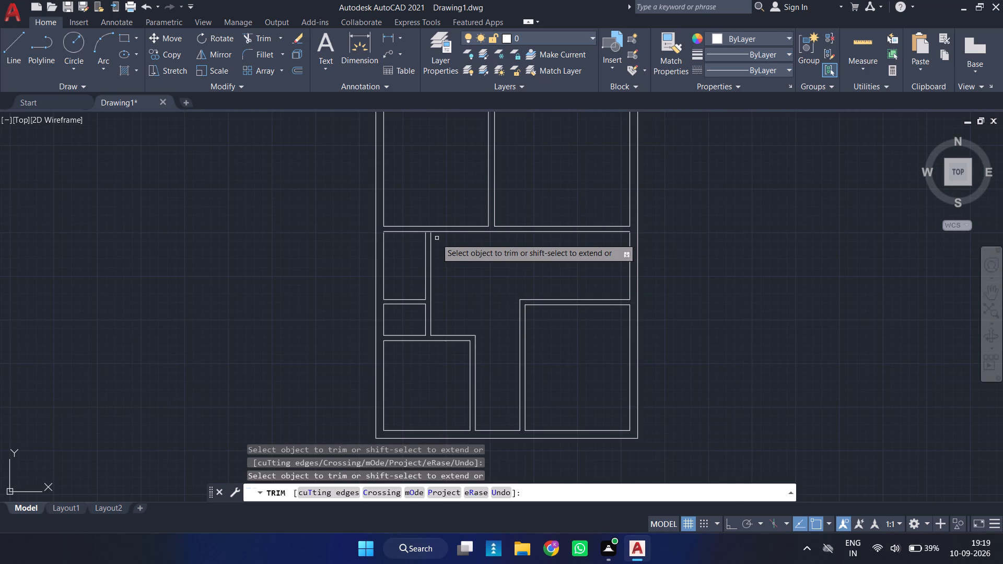
pyautogui.scroll(4, 425, 230)
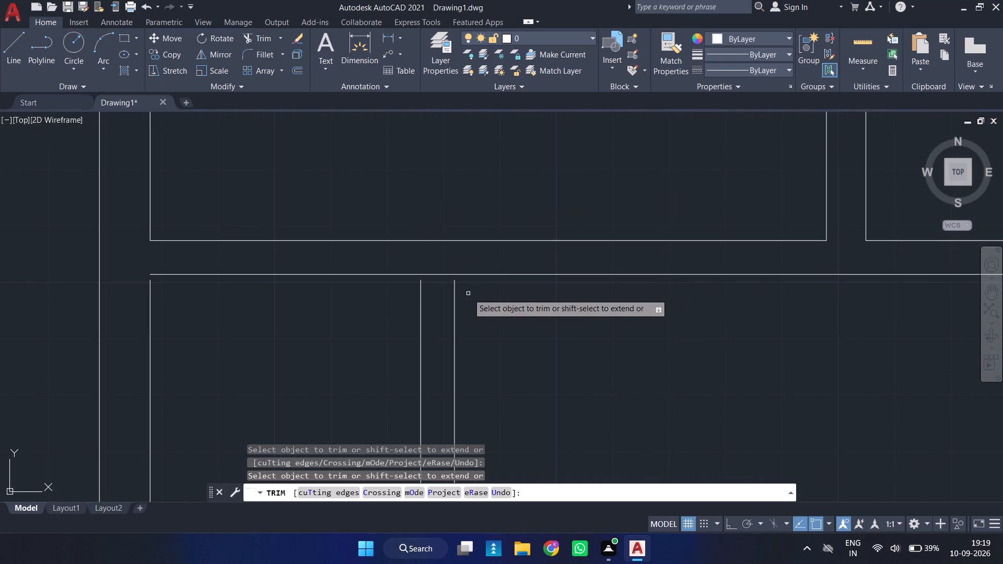
pyautogui.press('Escape')
pyautogui.write('exte')
pyautogui.press('h')
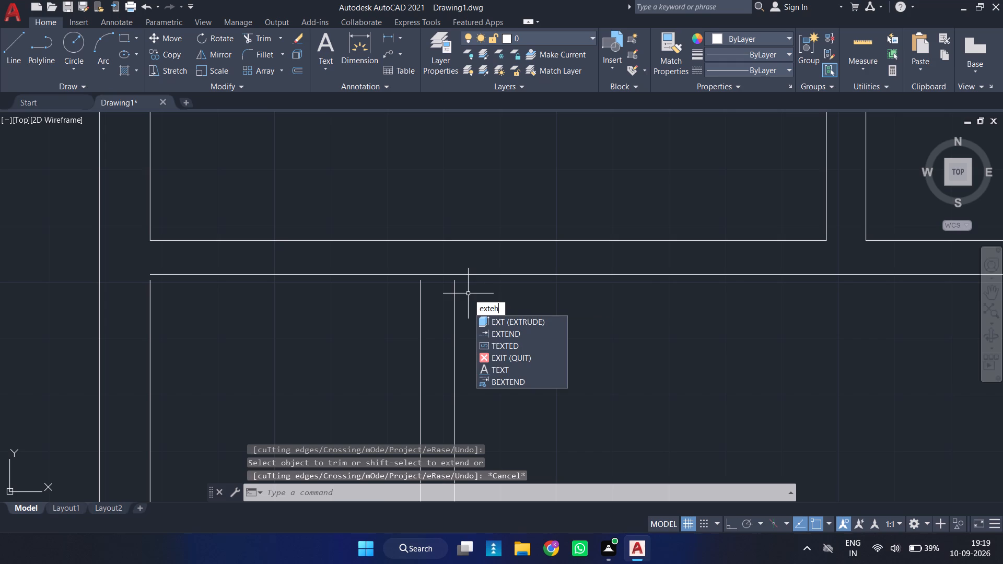
pyautogui.press('d')
pyautogui.press('Return')
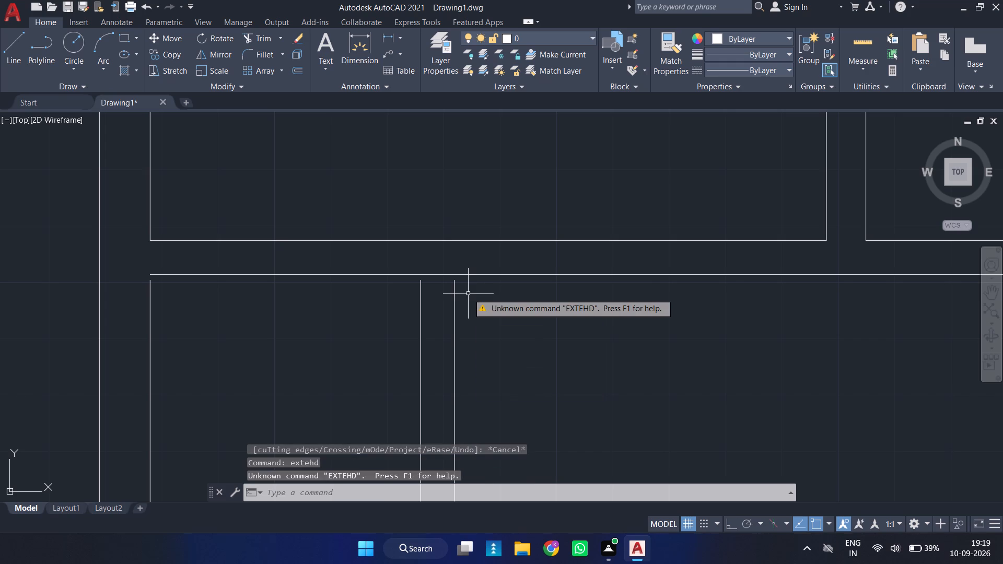
pyautogui.write('exten')
pyautogui.press('d')
pyautogui.press('Return')
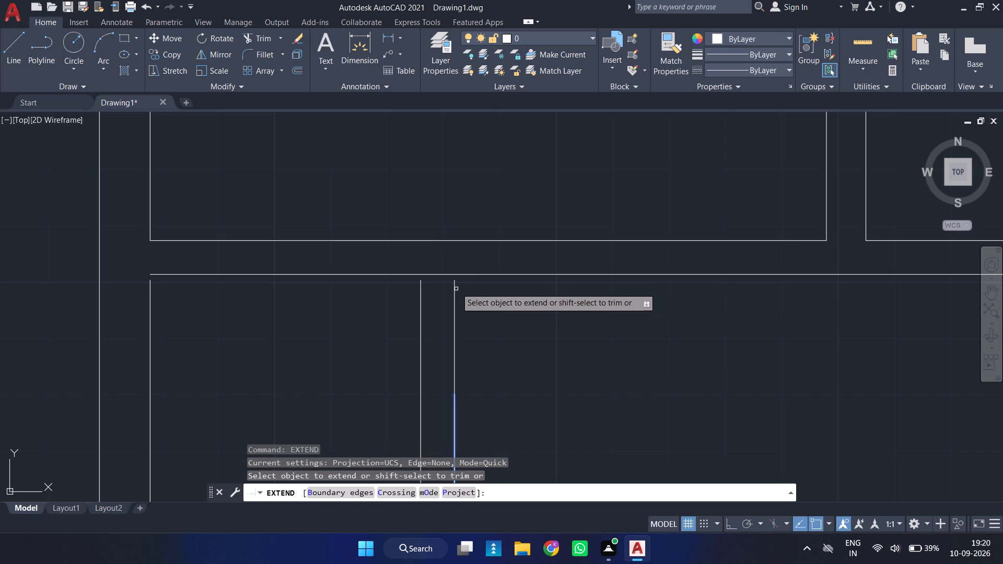
pyautogui.click(456, 287)
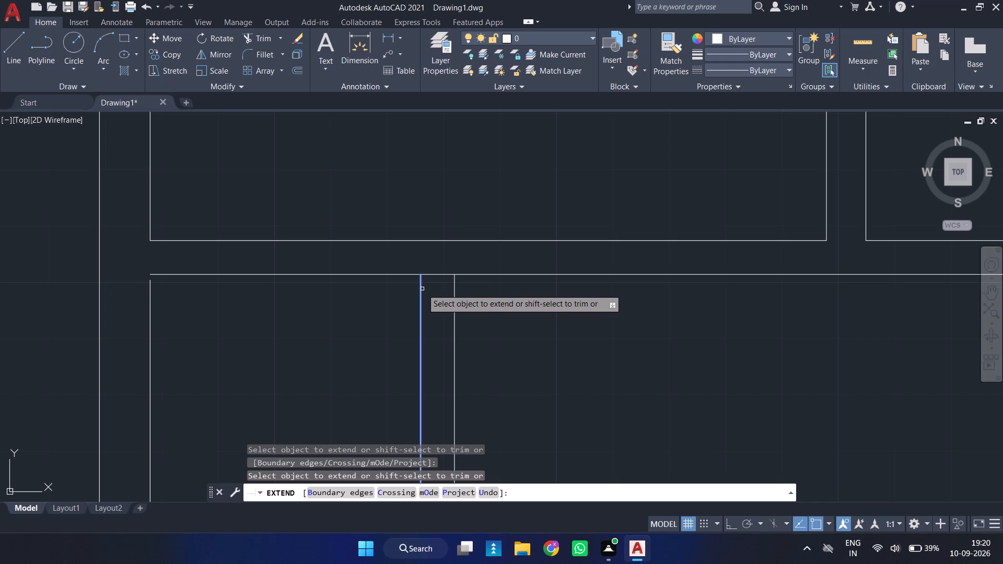
pyautogui.click(422, 289)
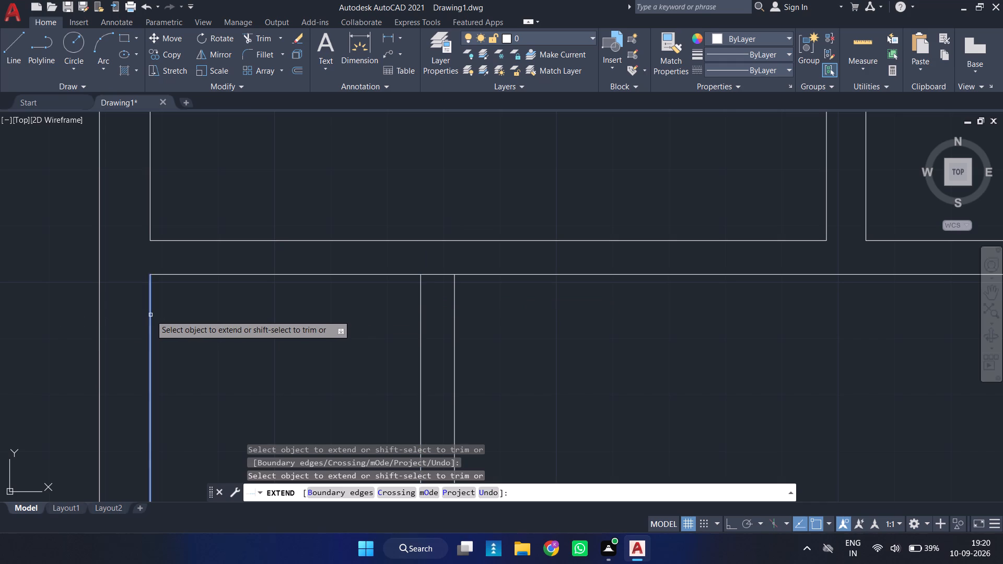
pyautogui.click(150, 315)
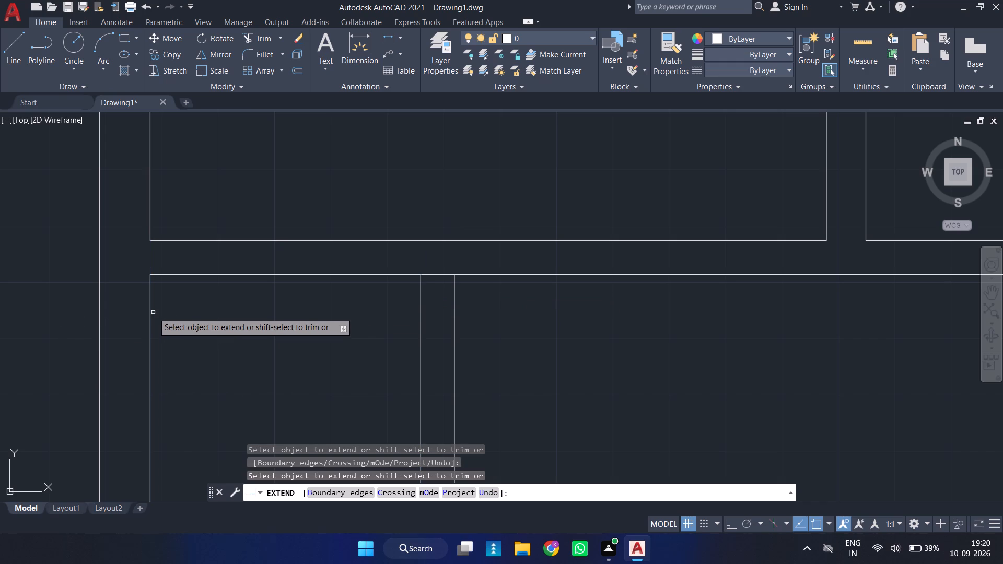
pyautogui.press('Escape')
# Trim the upper horizontal partition's lower line between the two lines of the vertical partition.
pyautogui.write('tr')
pyautogui.press('Return')
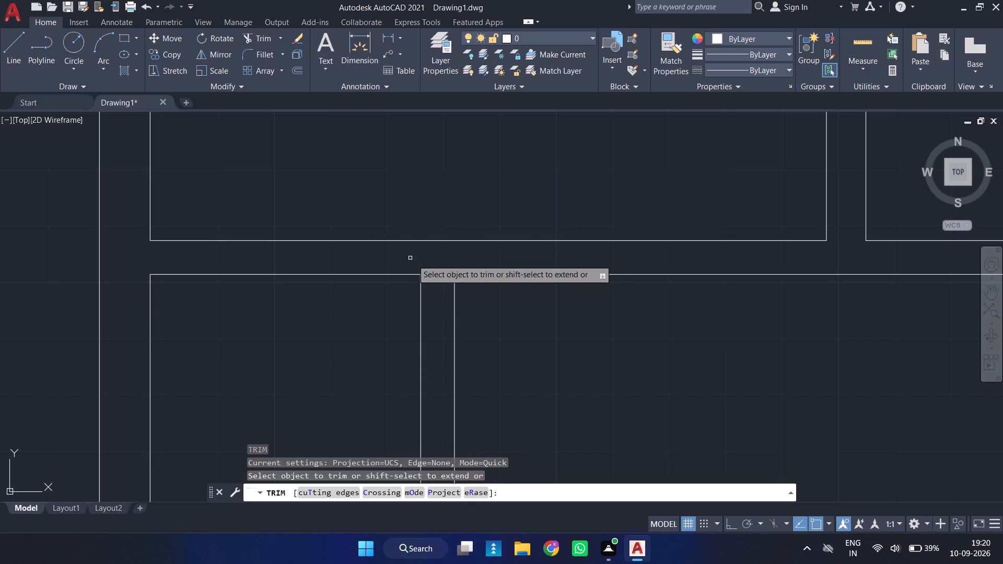
pyautogui.click(430, 276)
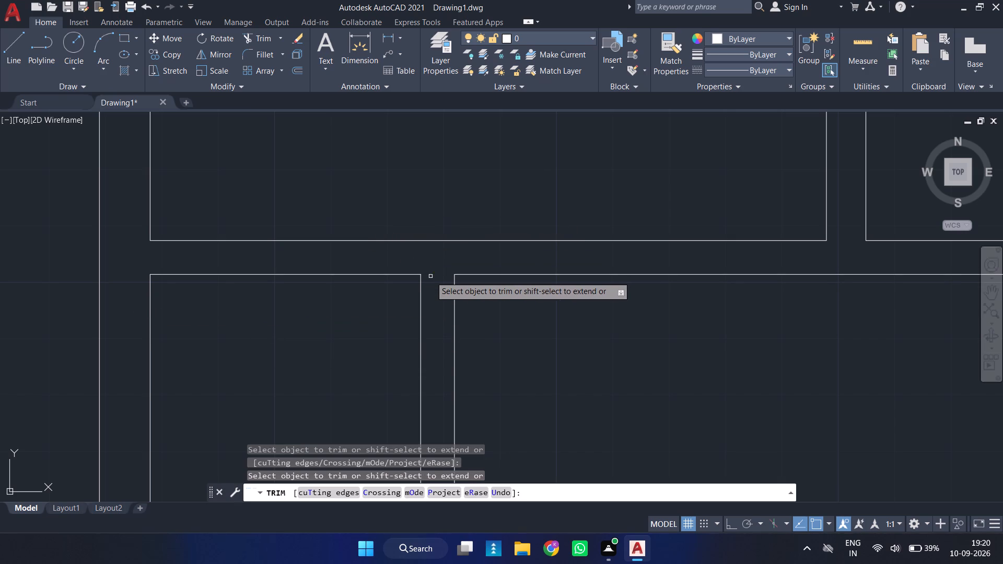
pyautogui.scroll(-6, 430, 275)
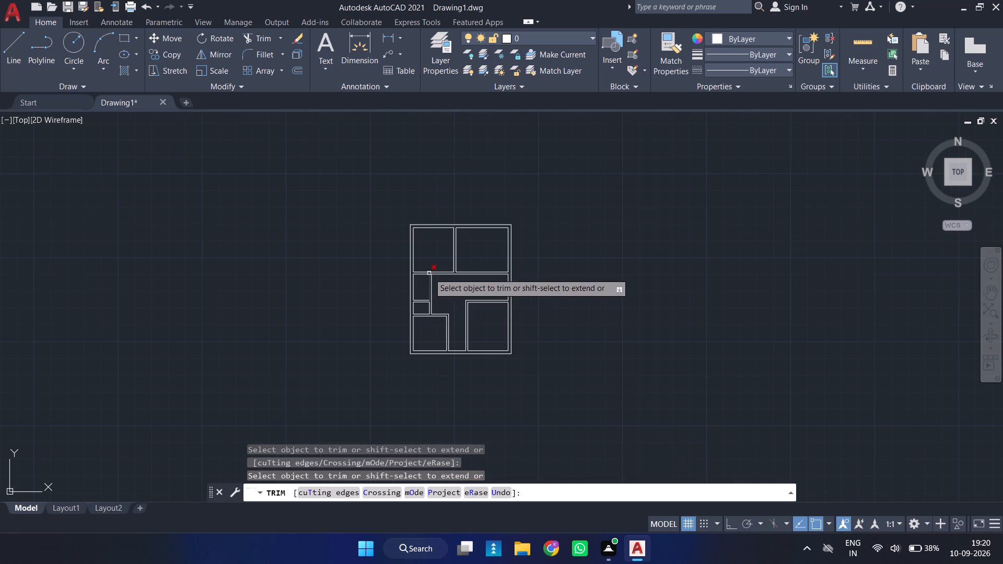
pyautogui.press('Escape')
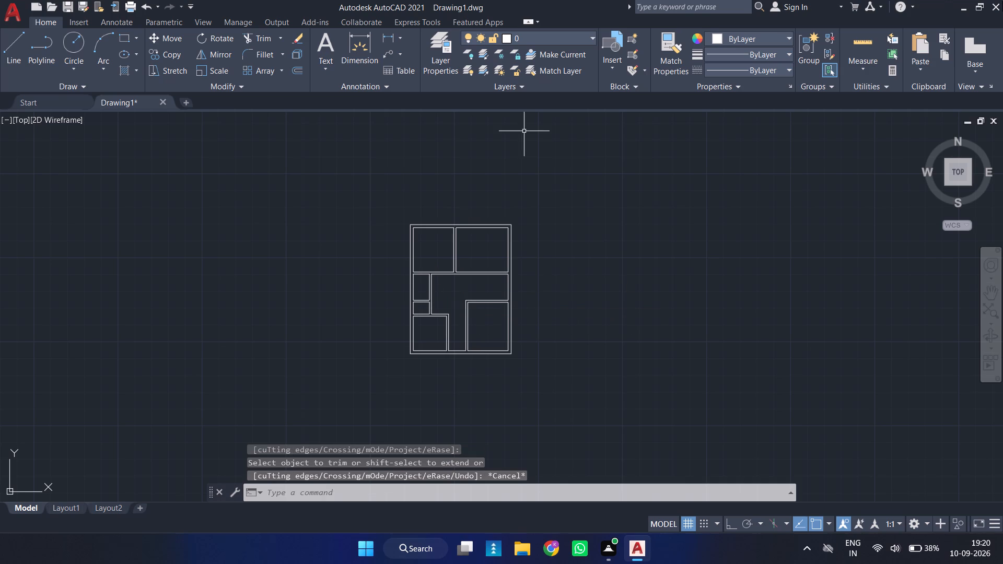
# Check the dimensions of the central space between the small left rooms and the lower-right room with Quick Measure.
pyautogui.click(857, 67)
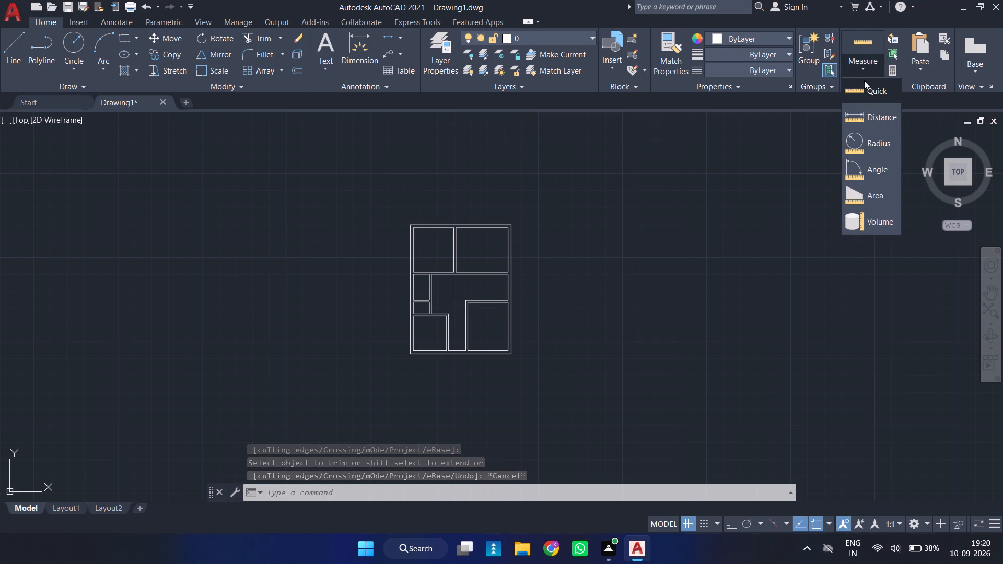
pyautogui.click(869, 90)
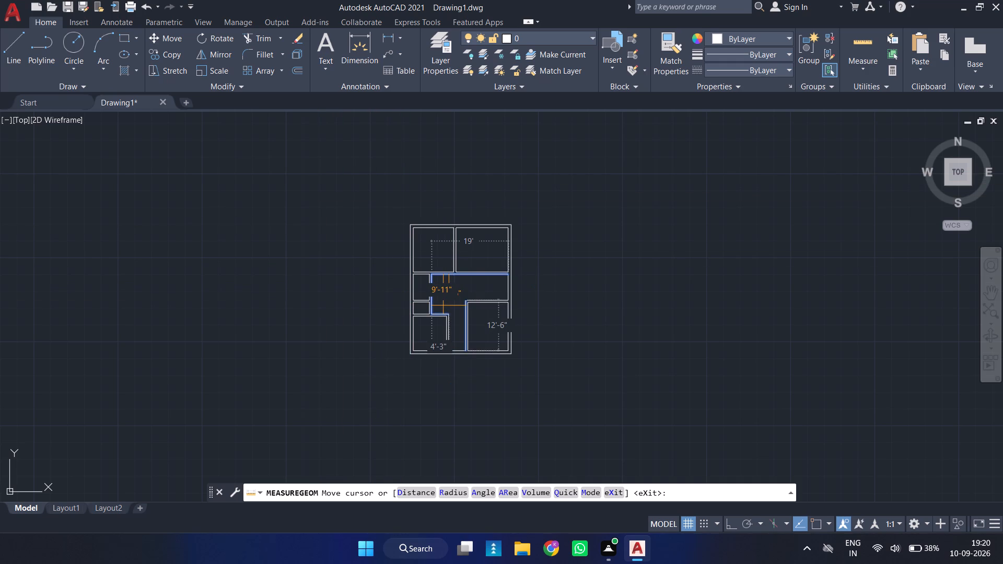
pyautogui.scroll(3, 443, 305)
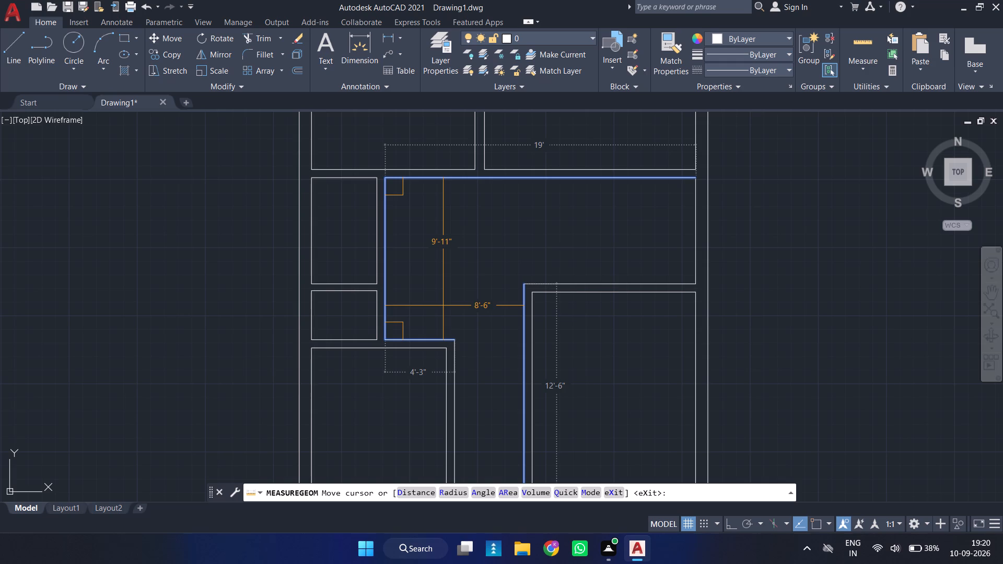
pyautogui.press('Escape')
# Start the Offset command.
pyautogui.press('o')
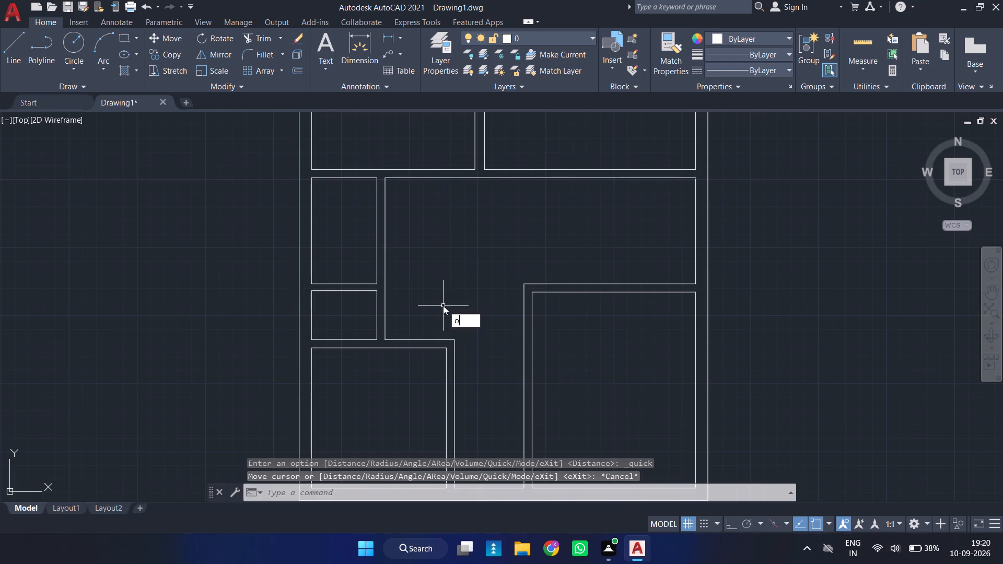
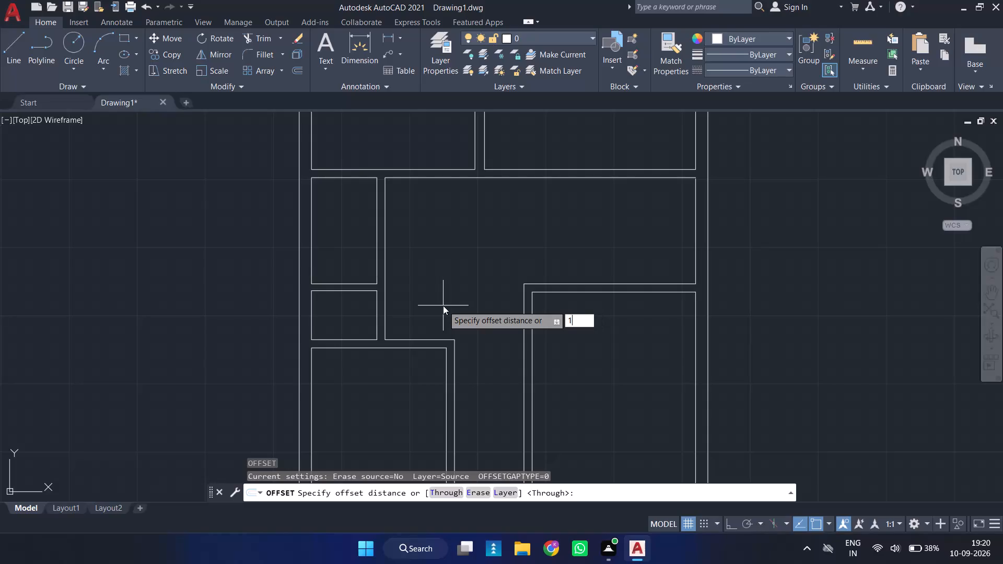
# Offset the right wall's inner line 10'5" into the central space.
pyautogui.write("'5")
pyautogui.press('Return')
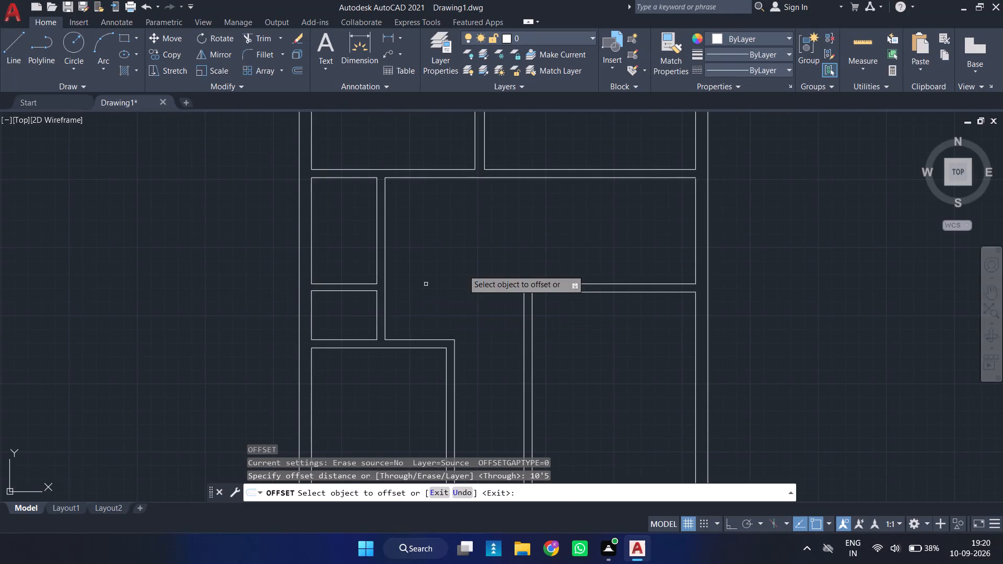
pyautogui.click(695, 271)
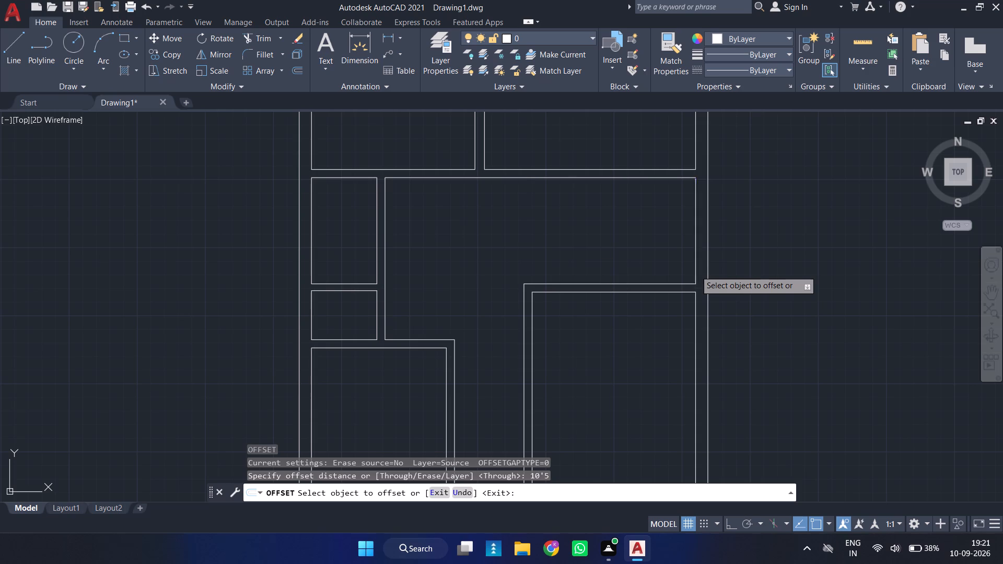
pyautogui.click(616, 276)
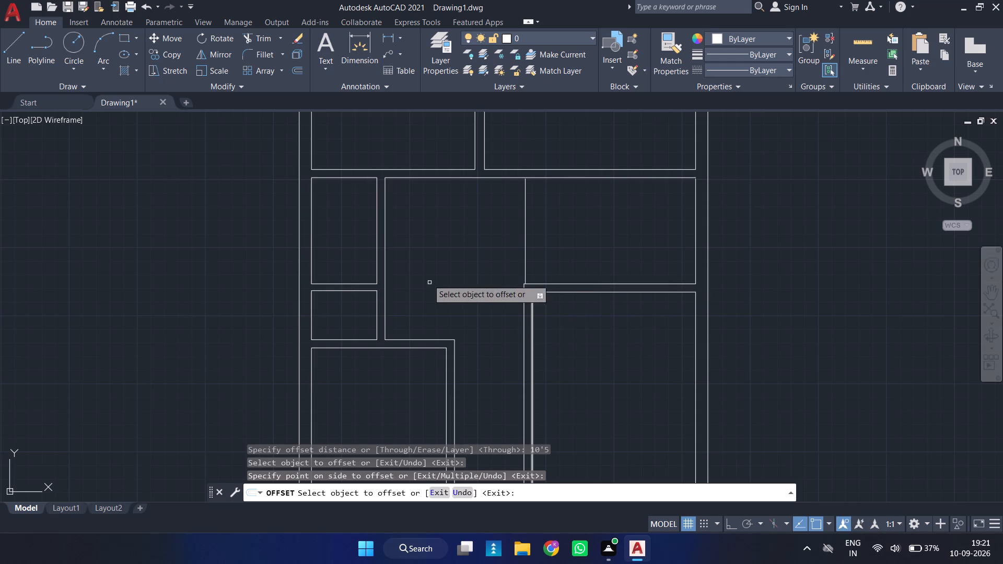
# Offset the right-hand line of the small left rooms' vertical partition 9'11" into the central space.
pyautogui.click(386, 251)
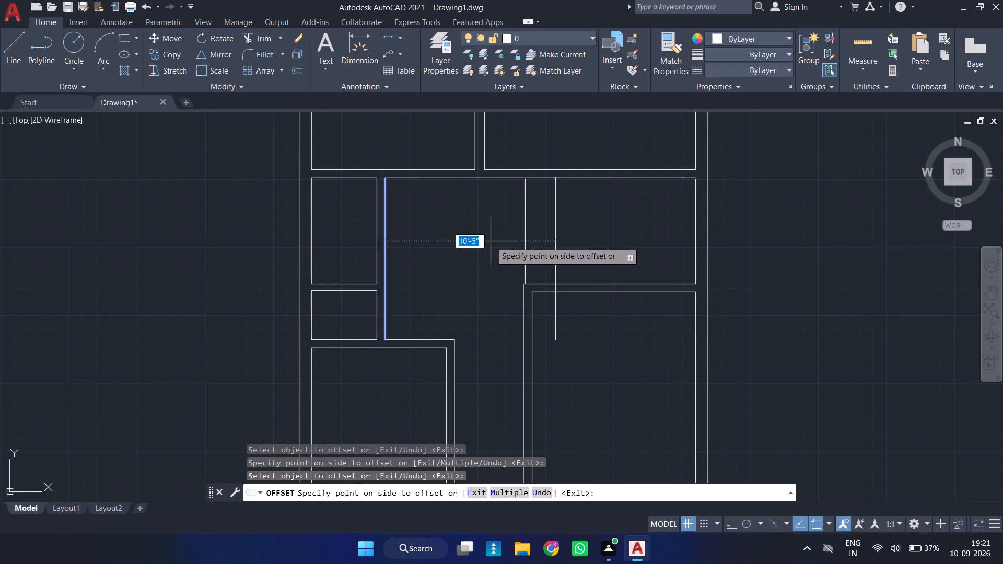
pyautogui.write("9'11")
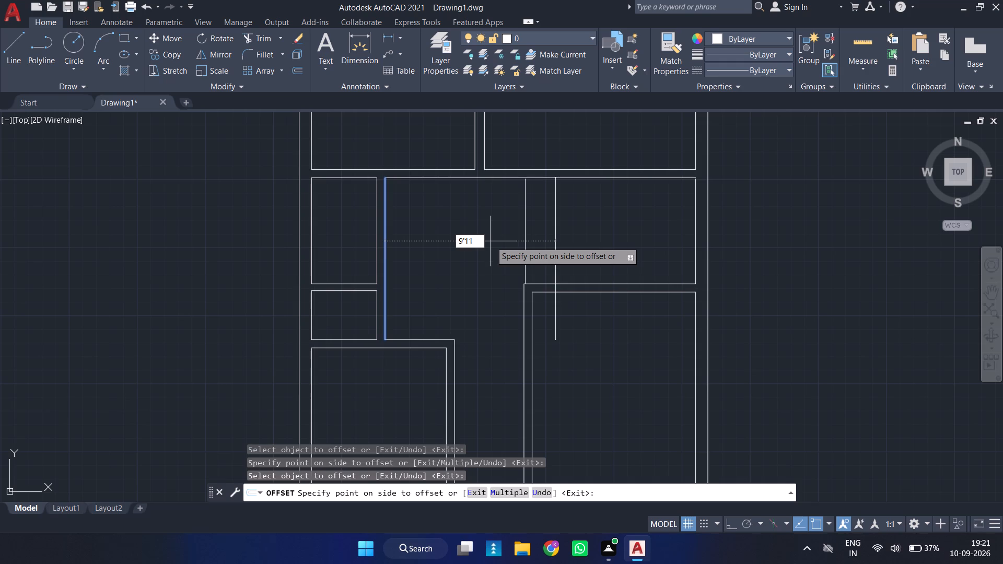
pyautogui.press('Return')
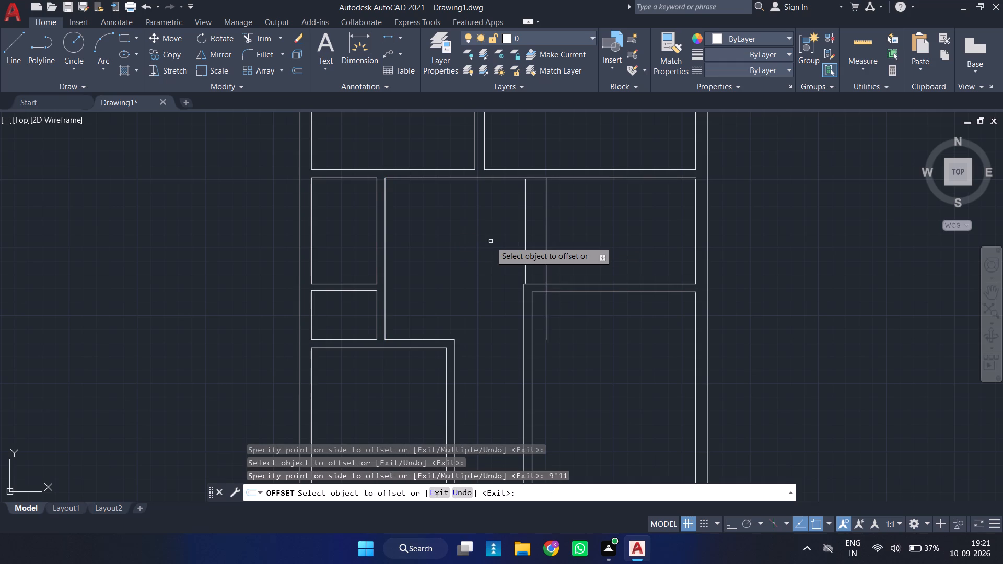
pyautogui.press('Escape')
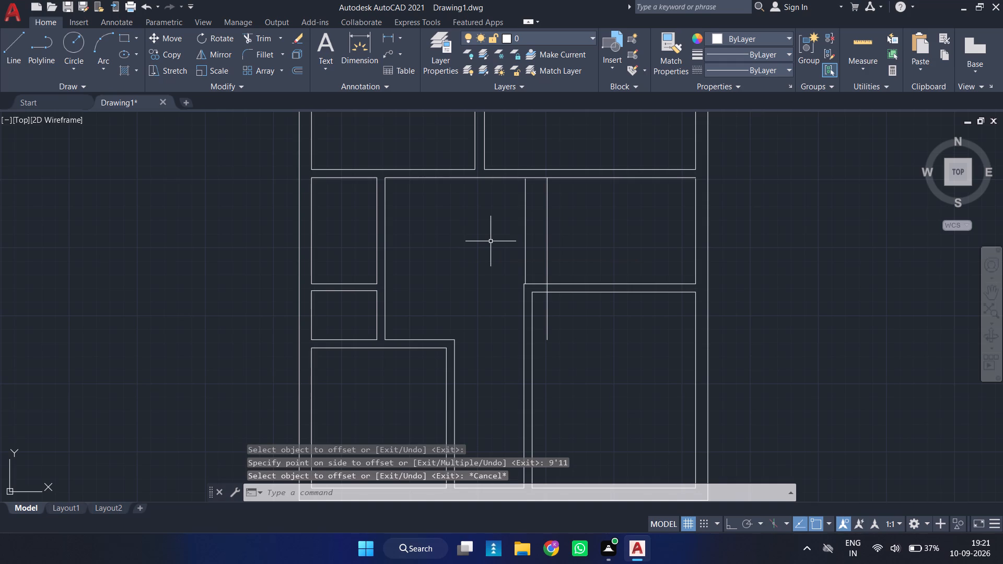
# Trim away the 10'5" offset line and cut the 9'11" offset line back to the lower-right room's outer top line.
pyautogui.write('tr')
pyautogui.press('Return')
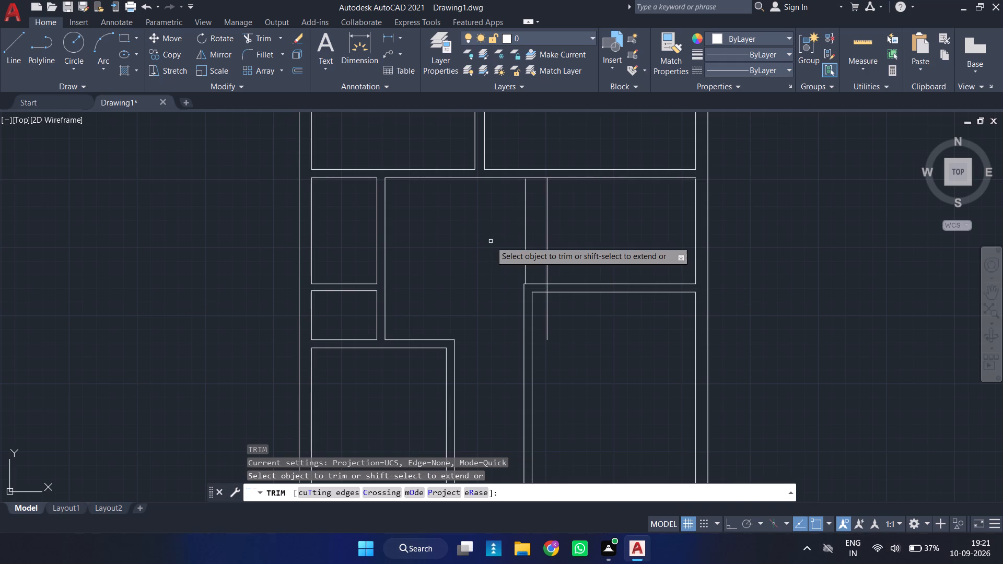
pyautogui.click(527, 247)
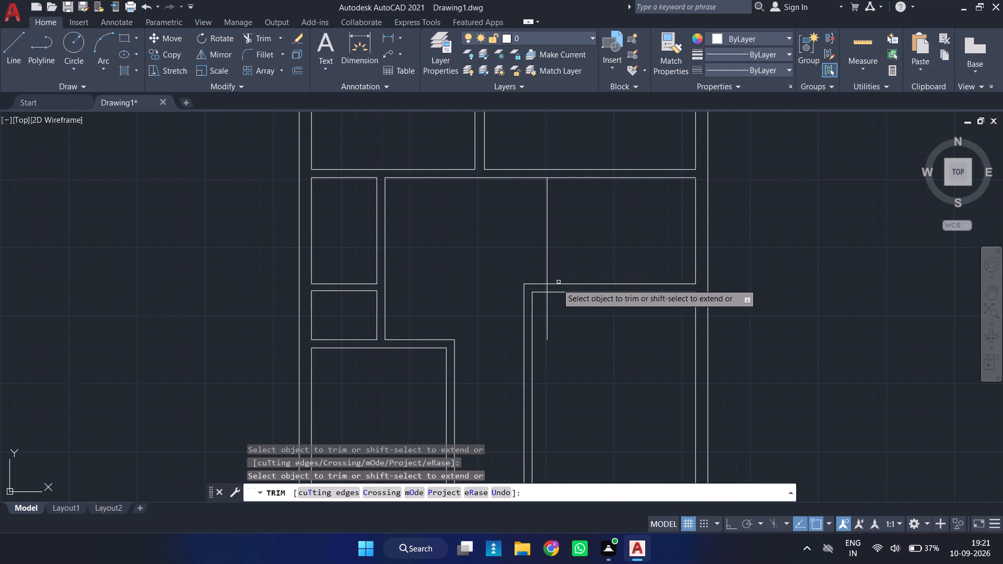
pyautogui.click(545, 289)
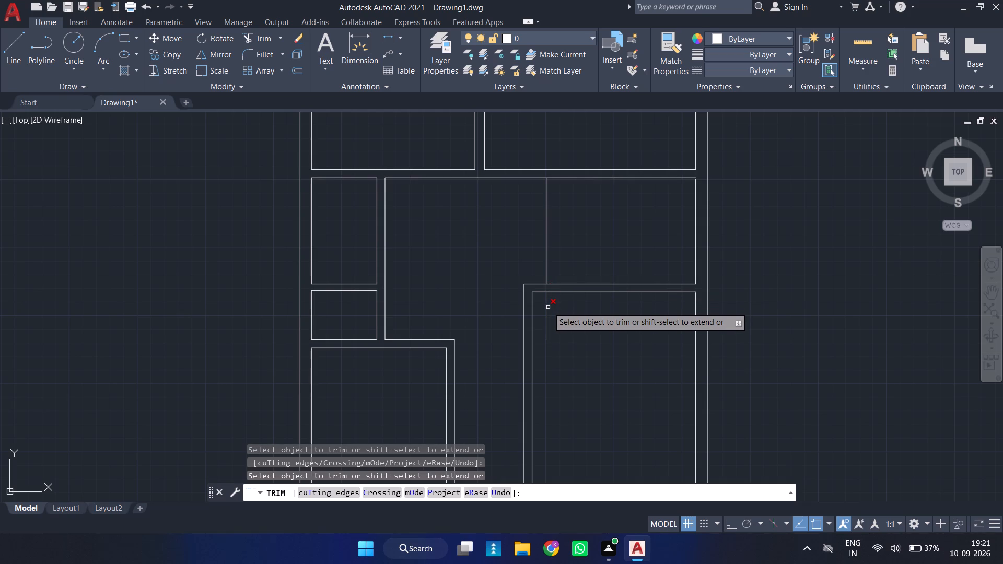
pyautogui.click(548, 307)
pyautogui.press('Escape')
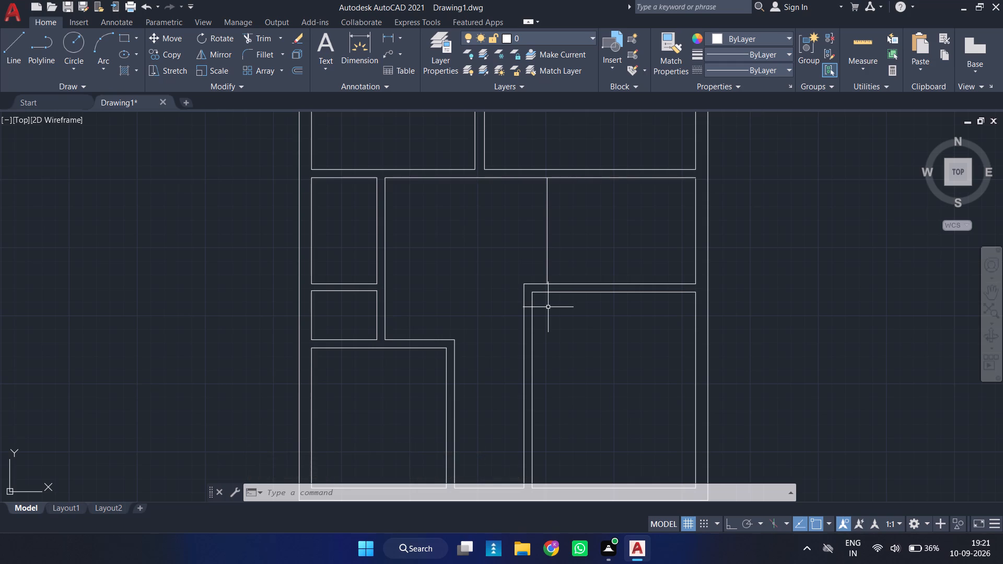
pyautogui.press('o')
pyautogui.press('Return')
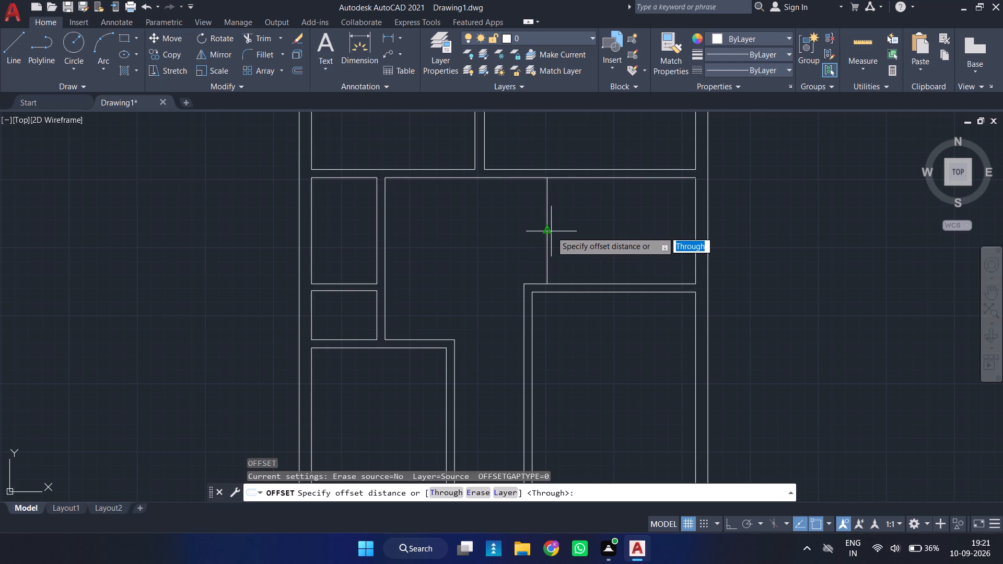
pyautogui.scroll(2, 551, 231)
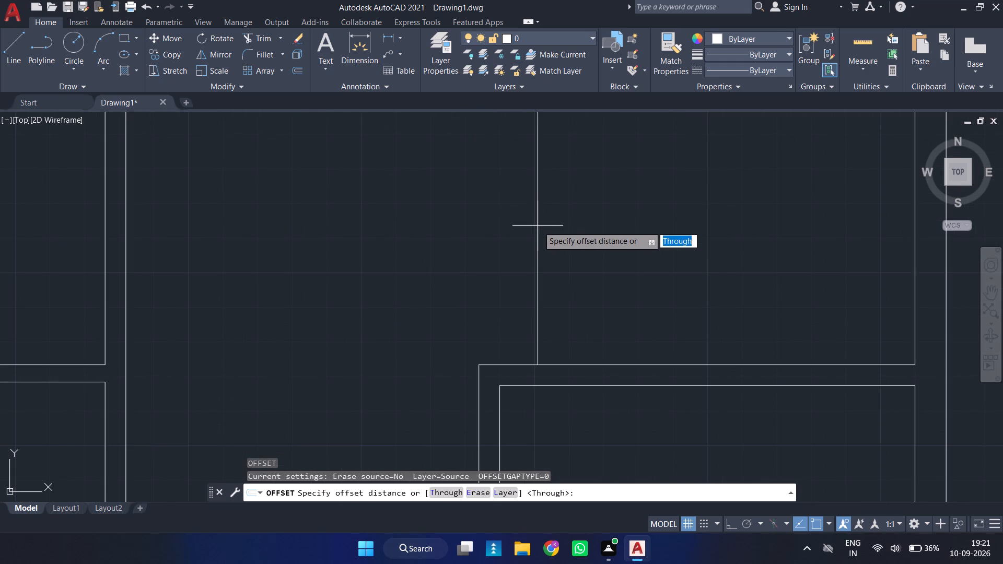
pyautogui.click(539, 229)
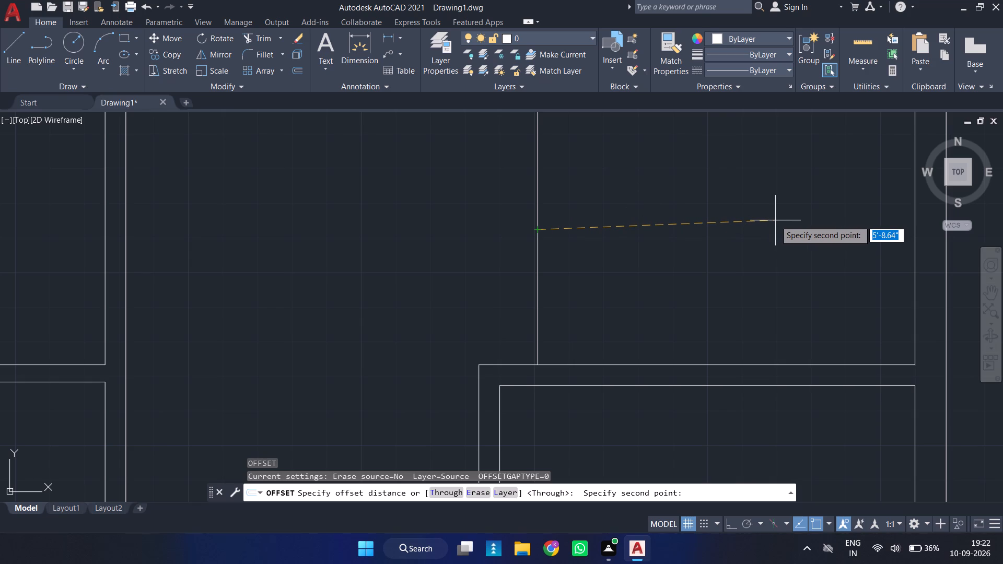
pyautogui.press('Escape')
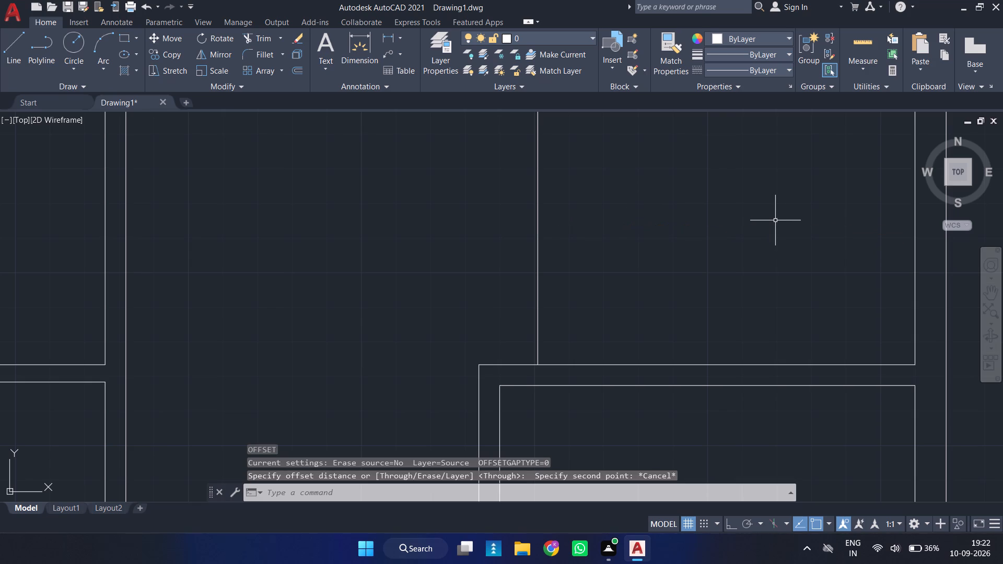
# Draw a line about 9'-1" long from the new vertical line's midpoint to the midpoint of the right wall's inner line.
pyautogui.press('l')
pyautogui.press('Return')
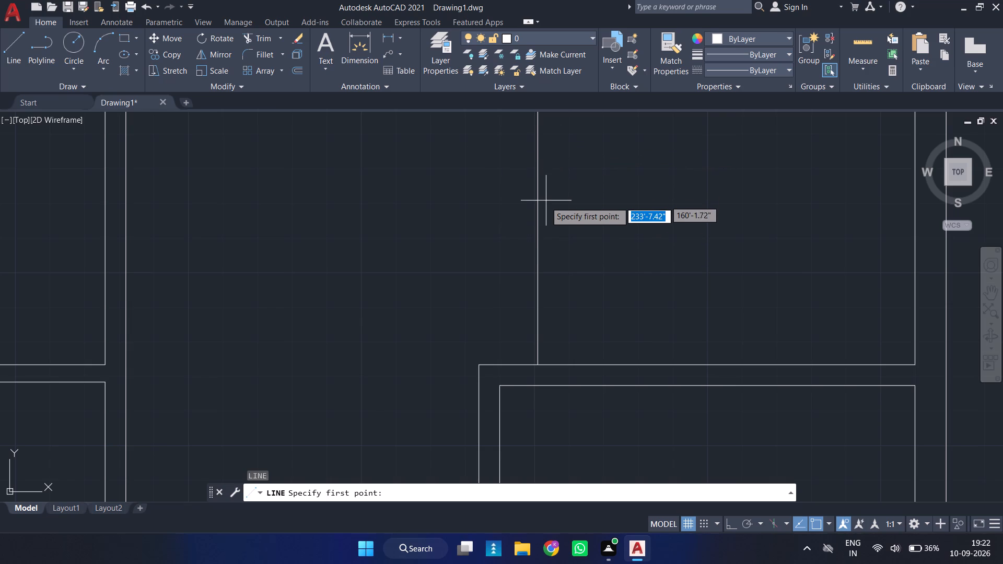
pyautogui.click(536, 228)
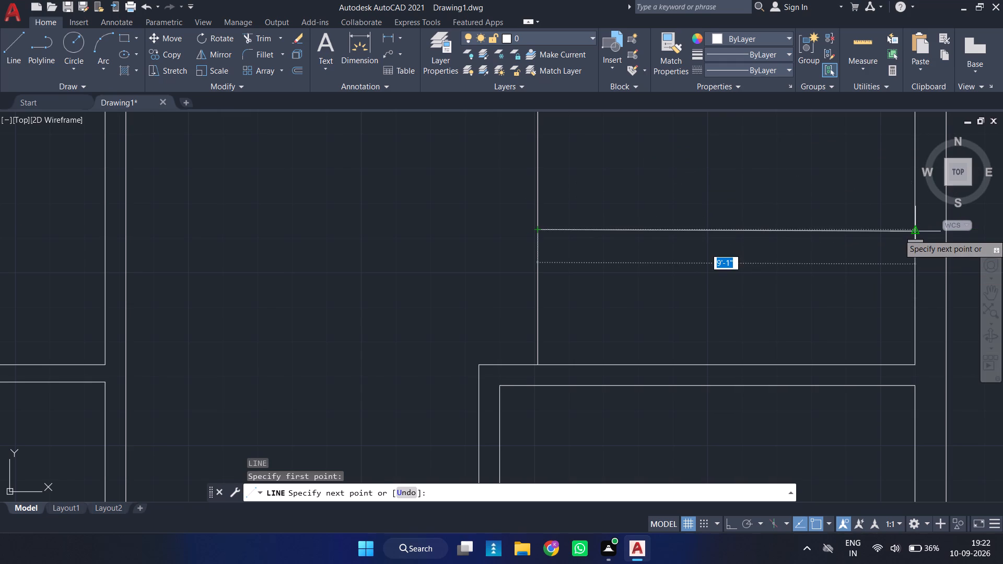
pyautogui.click(917, 234)
pyautogui.press('Return')
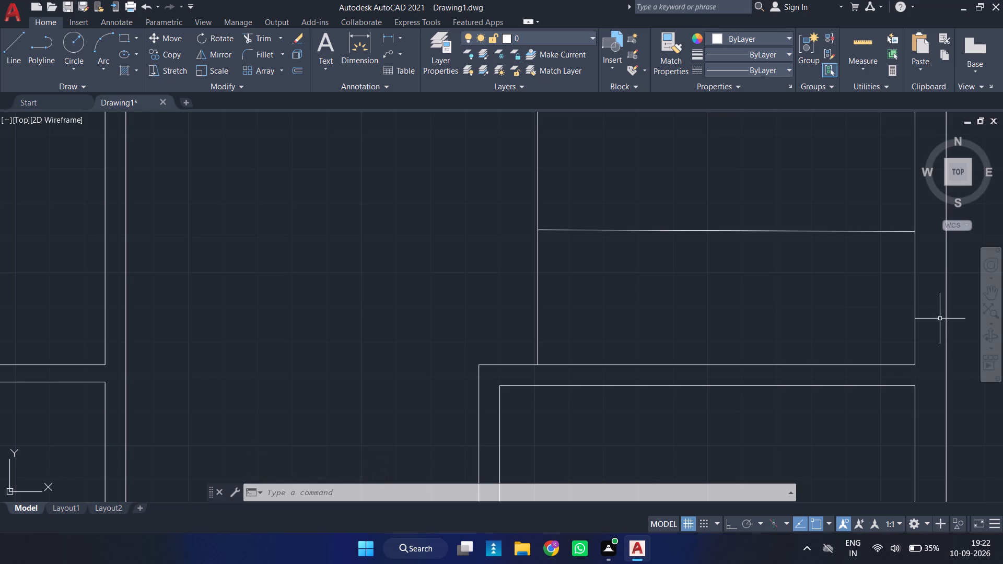
# Extend the right wall's inner line up to the upper horizontal partition's lower line.
pyautogui.scroll(-1, 939, 326)
pyautogui.moveTo(939, 332); pyautogui.dragTo(834, 433, button='middle')
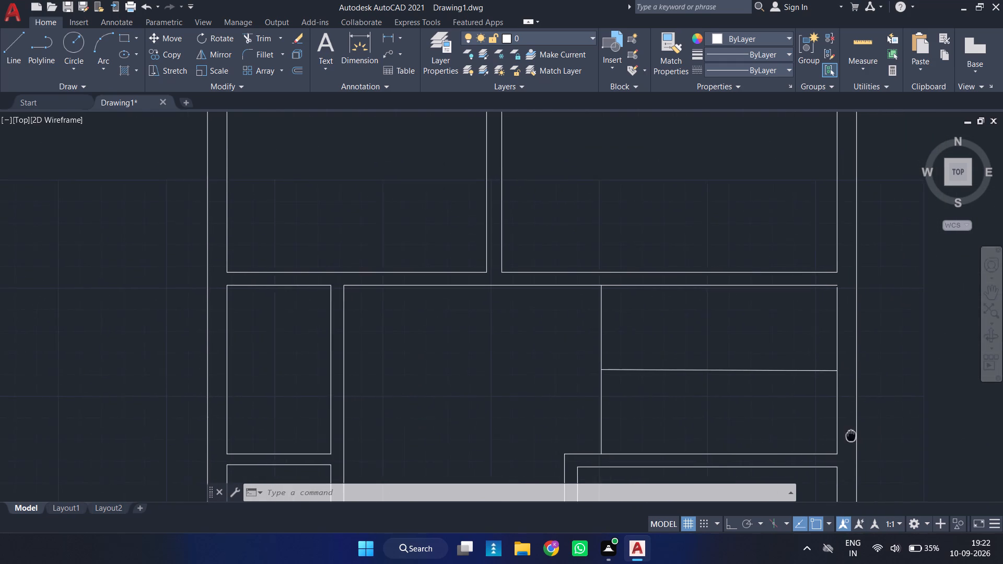
pyautogui.moveTo(834, 433); pyautogui.dragTo(746, 397, button='middle')
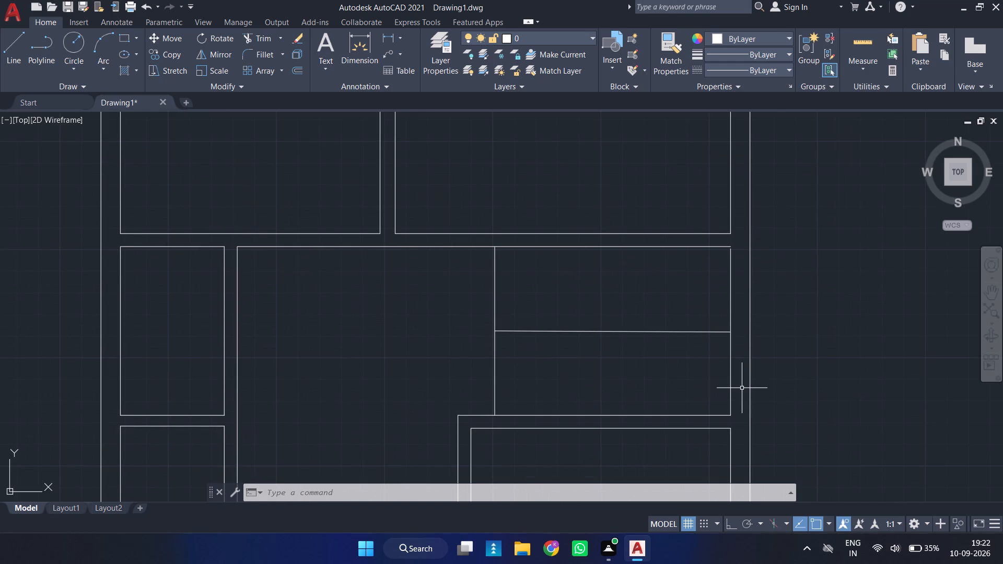
pyautogui.write('extend')
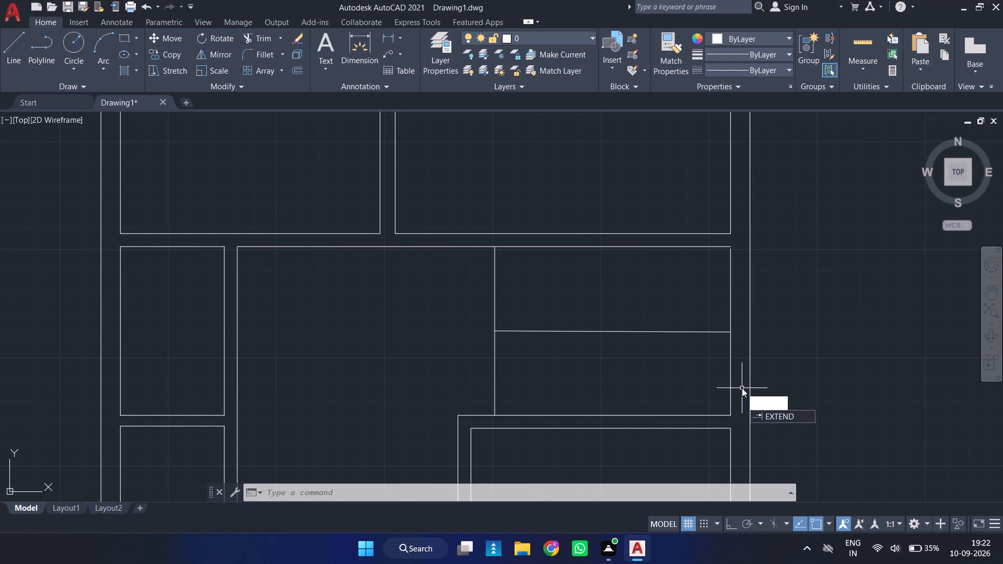
pyautogui.press('Return')
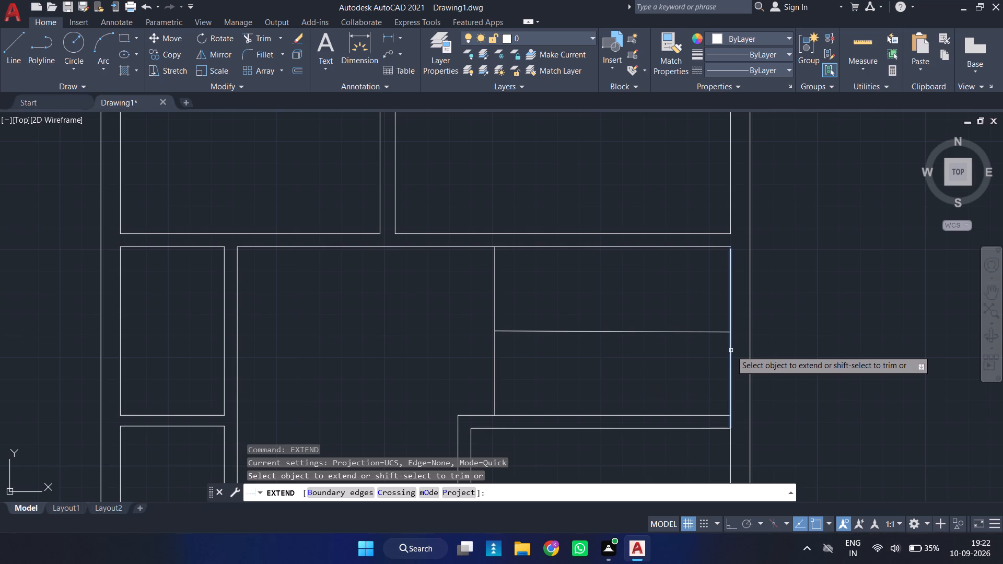
pyautogui.click(731, 310)
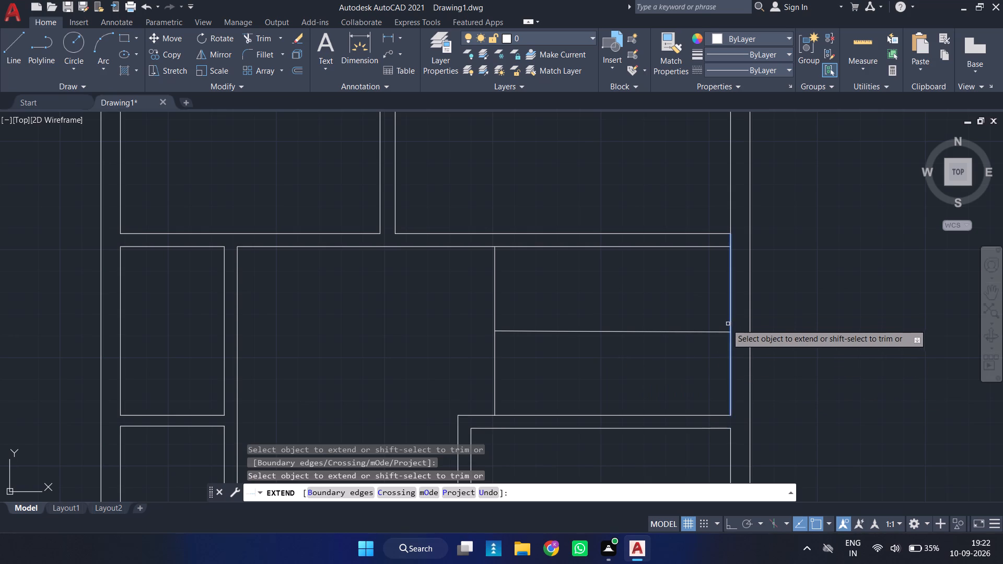
pyautogui.press('Escape')
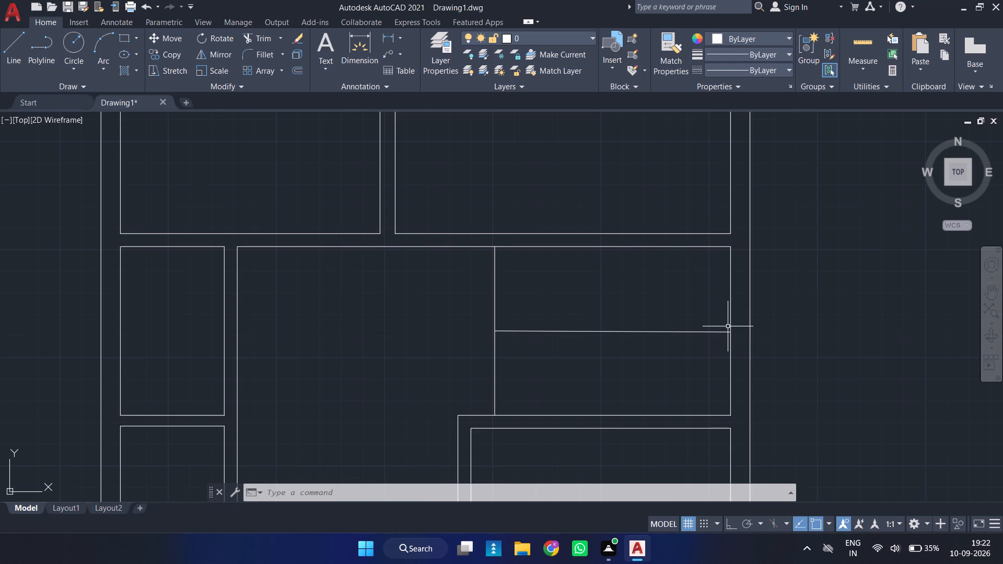
# Copy the vertical line at the staircase space's open end as a fitted array of 9 items spanning about 6'-4.5" toward the right wall, with Ortho on.
pyautogui.press('c')
pyautogui.press('o')
pyautogui.press('Return')
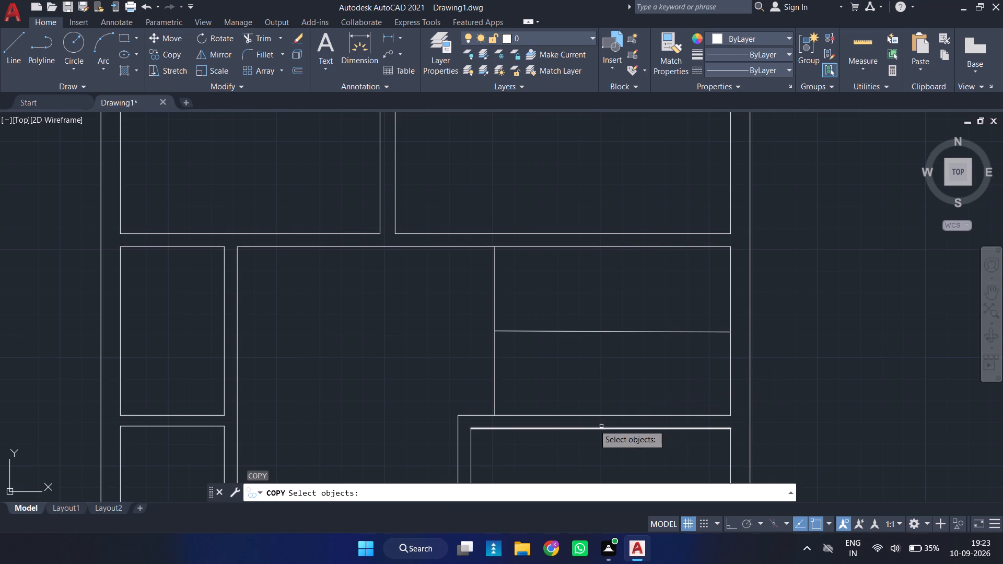
pyautogui.click(496, 409)
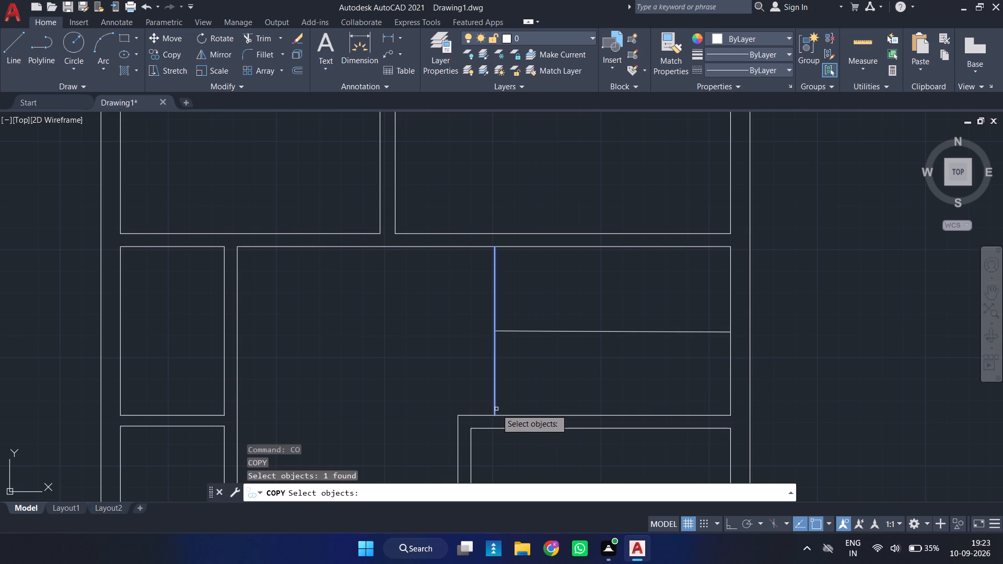
pyautogui.rightClick(505, 414)
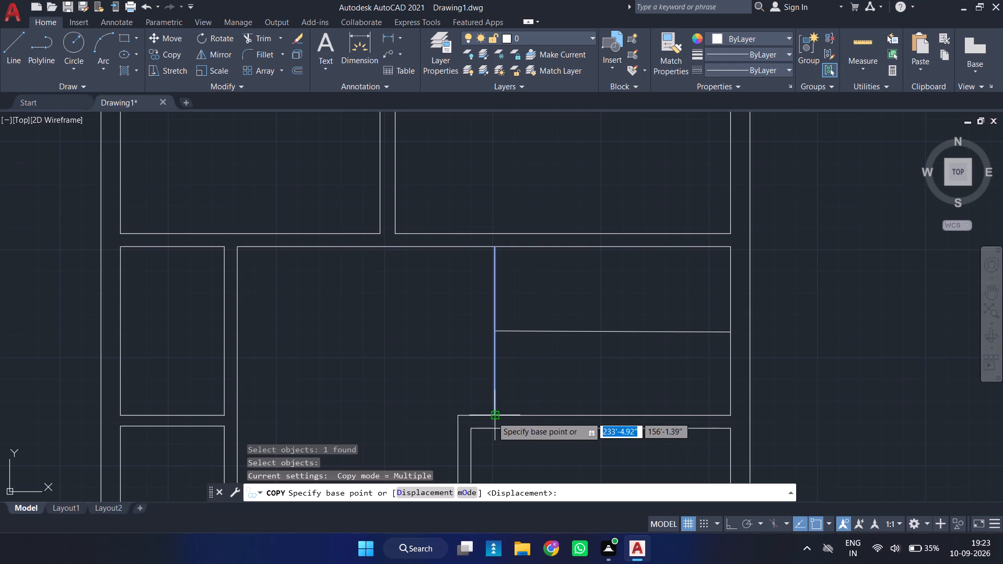
pyautogui.click(492, 417)
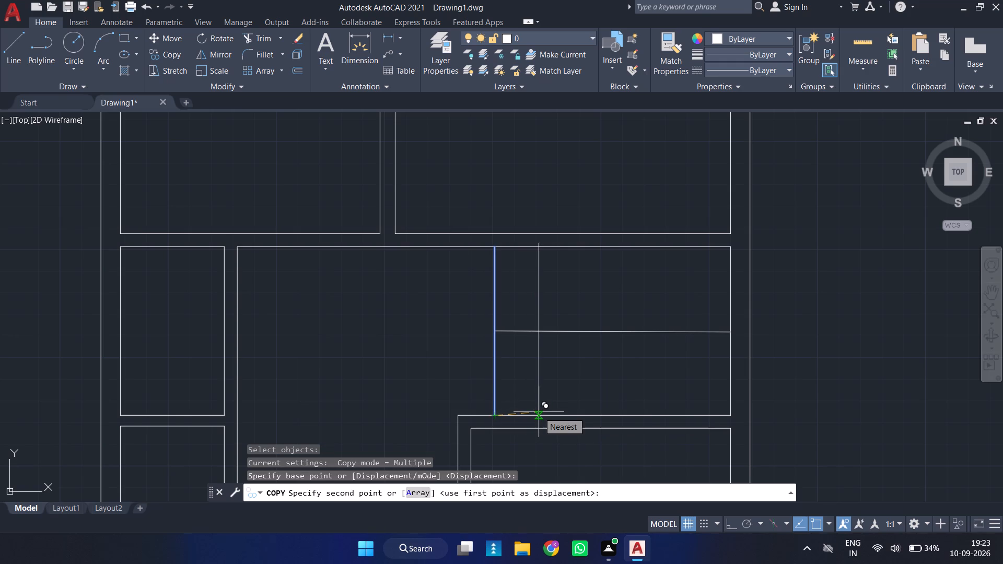
pyautogui.press('F8')
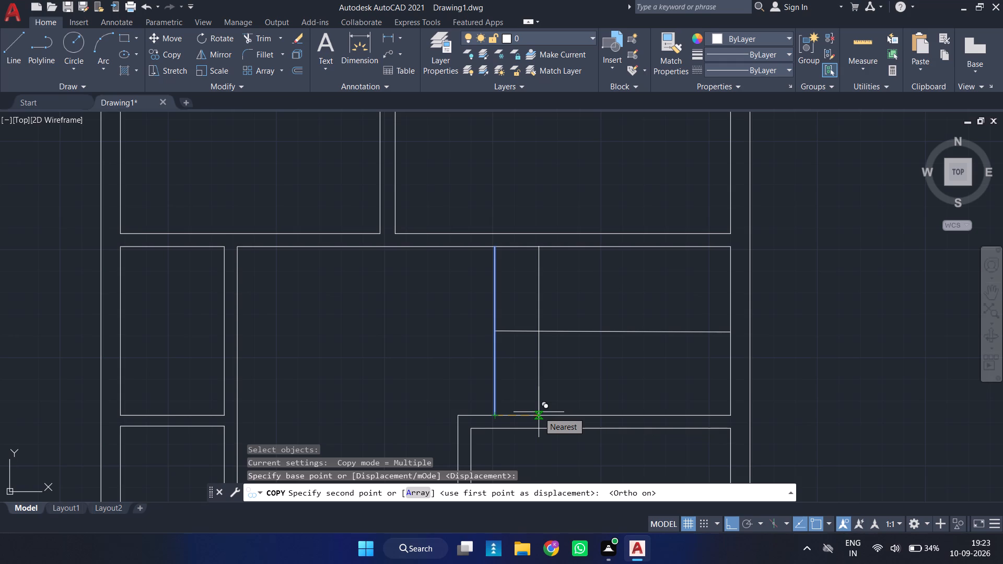
pyautogui.write('a')
pyautogui.press('space')
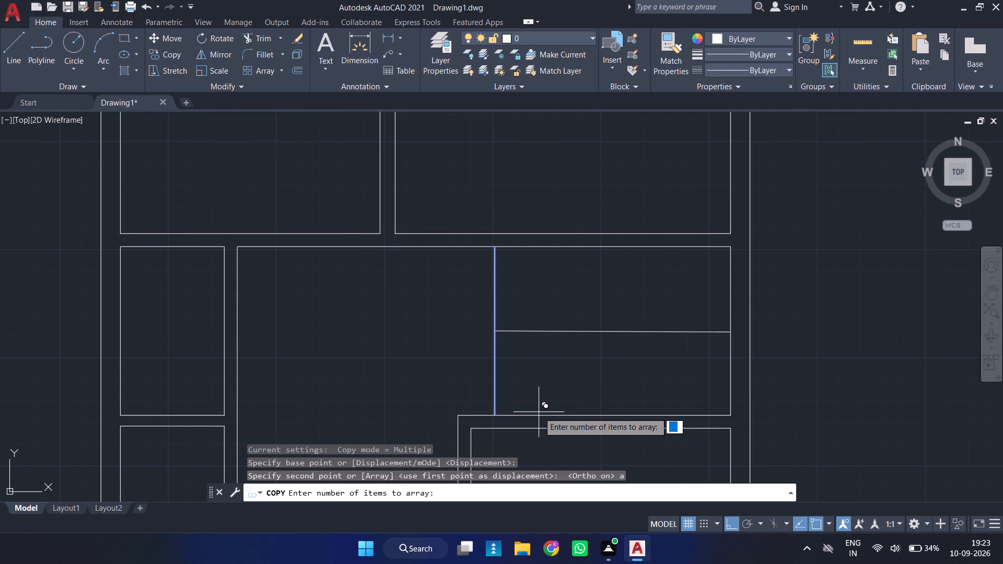
pyautogui.press('9')
pyautogui.press('Return')
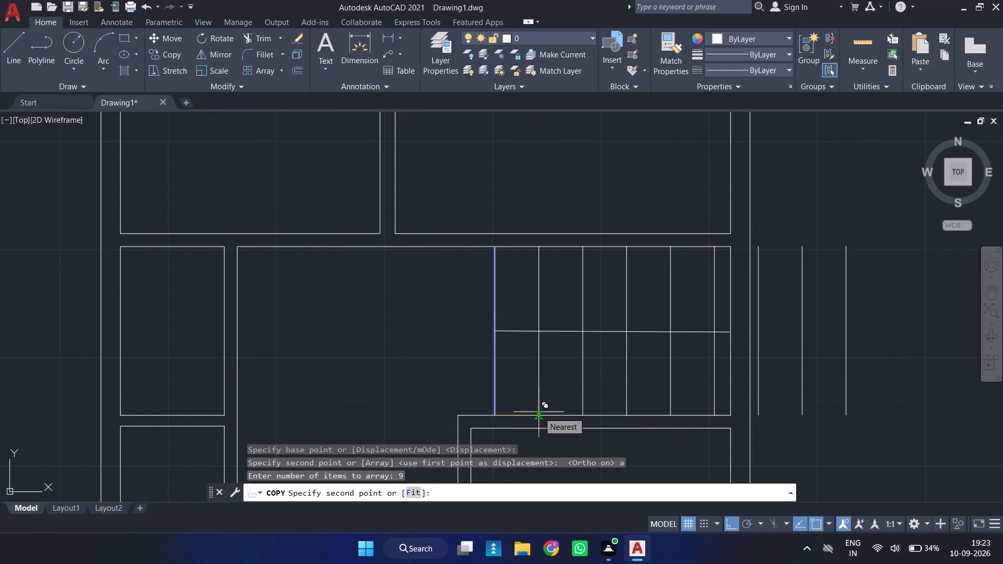
pyautogui.press('f')
pyautogui.press('Return')
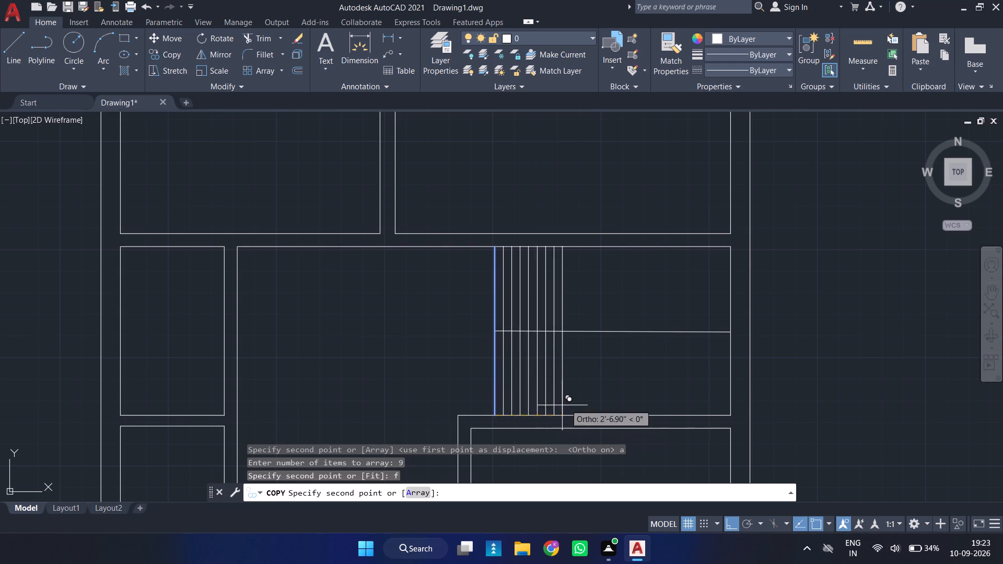
pyautogui.click(660, 398)
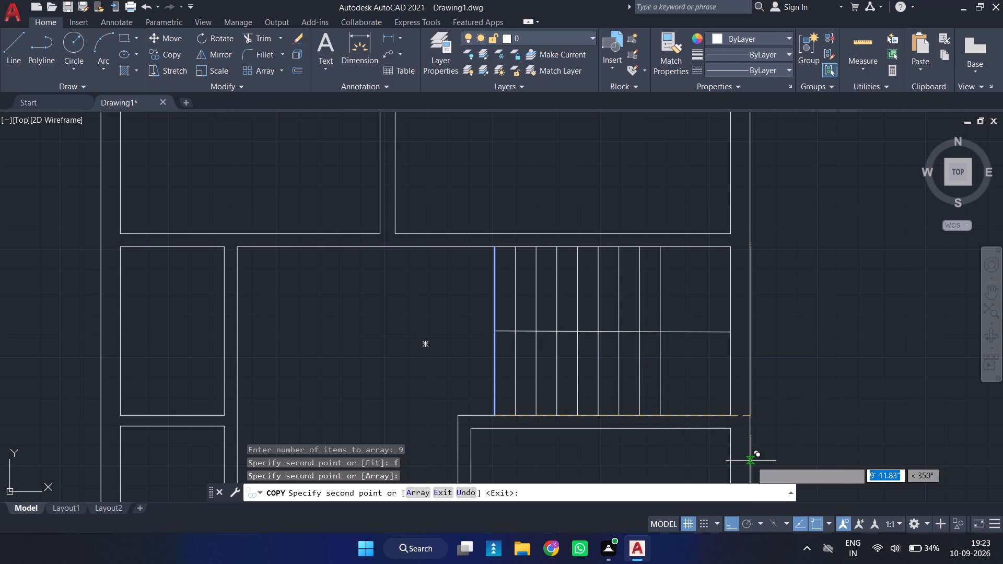
# Offset the staircase's horizontal middle line by 3" to both its upper and lower sides.
pyautogui.press('Escape')
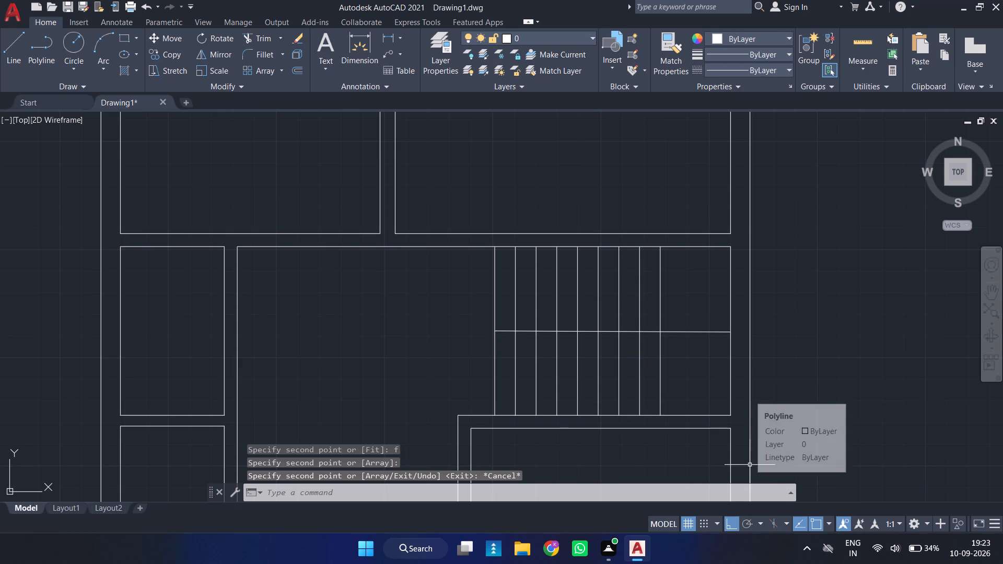
pyautogui.press('o')
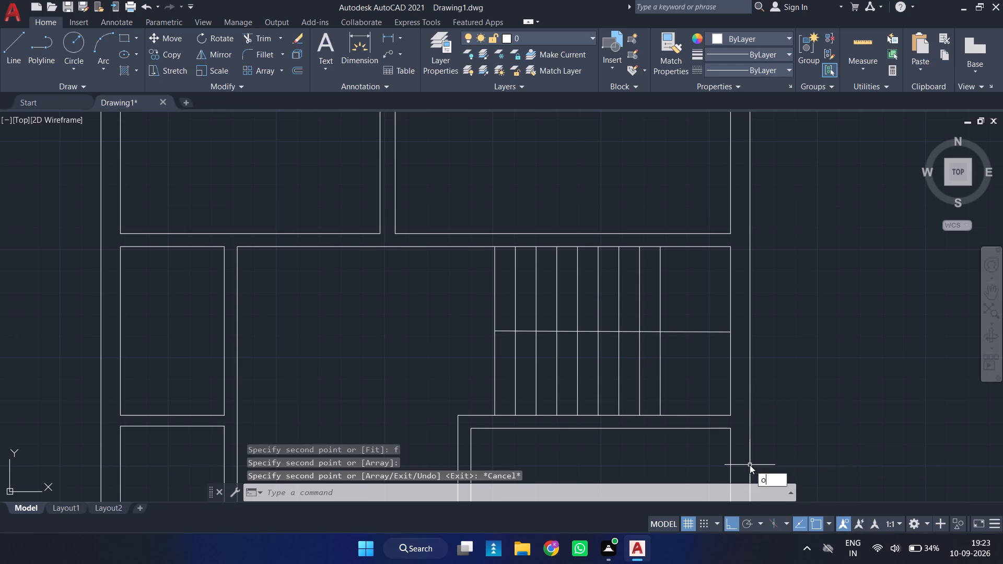
pyautogui.press('Return')
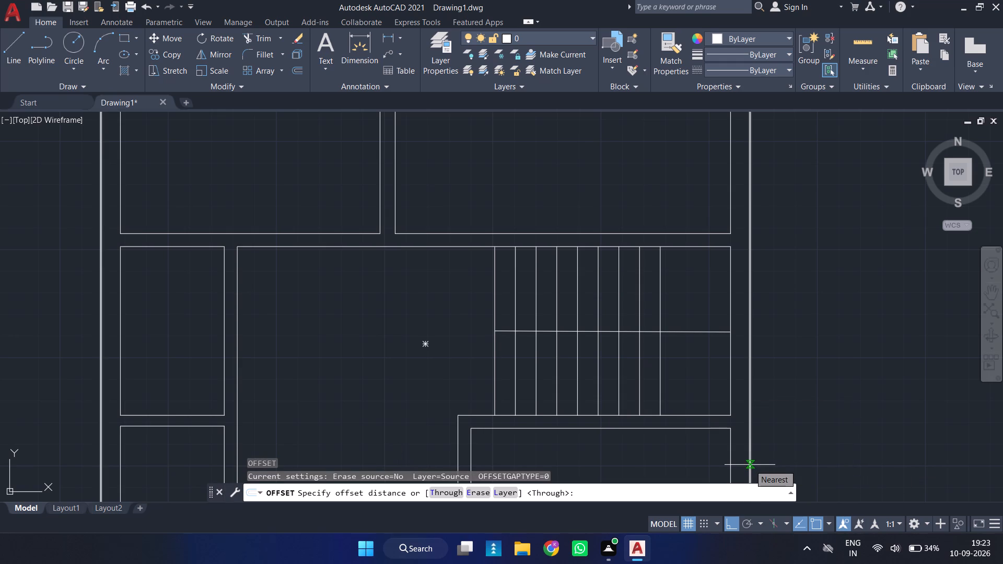
pyautogui.press('3')
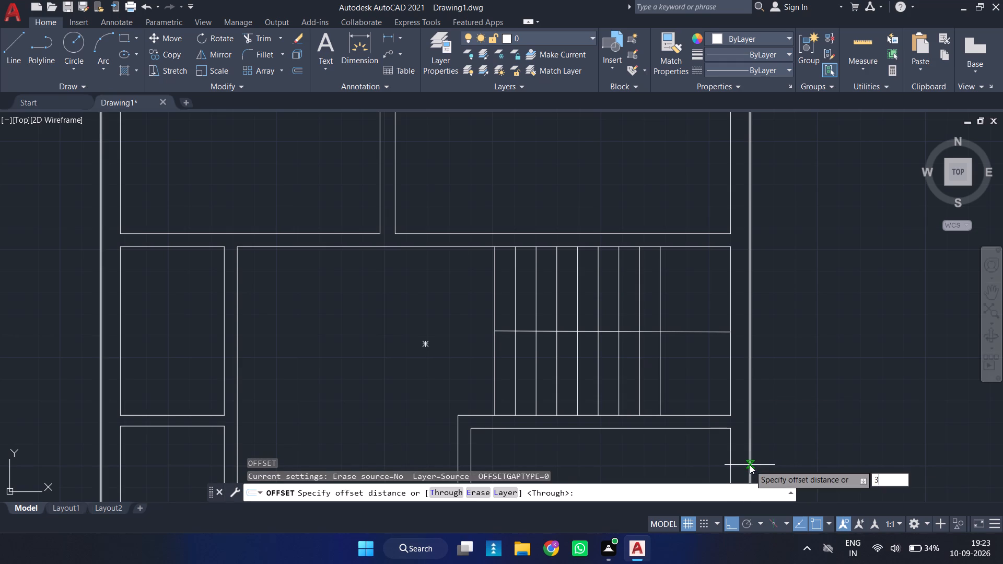
pyautogui.press('Return')
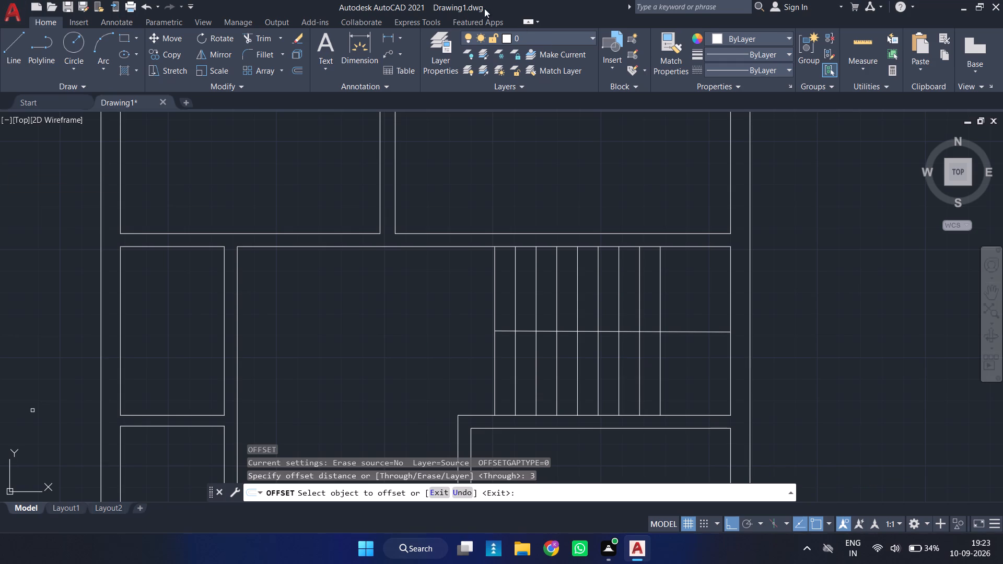
pyautogui.click(687, 331)
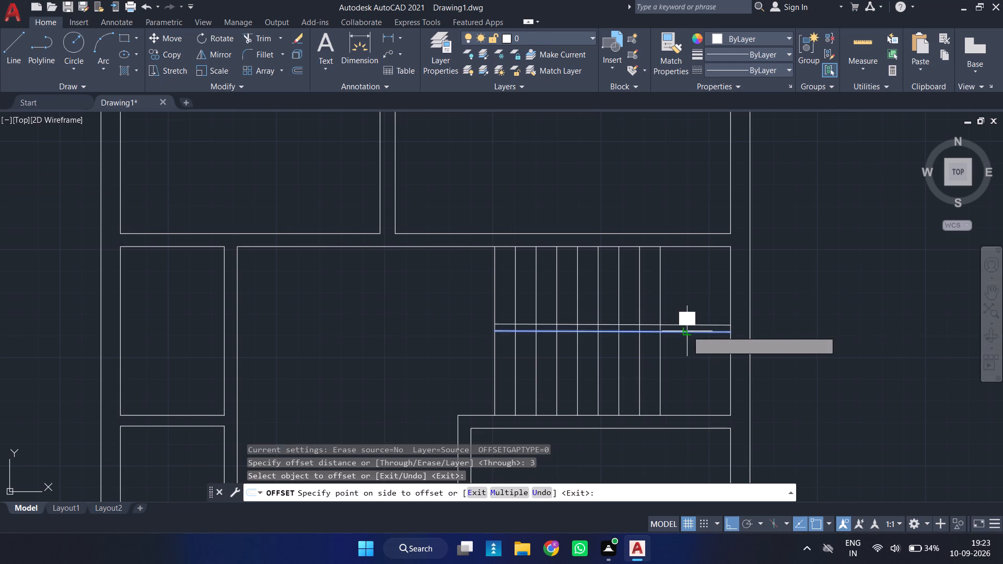
pyautogui.click(670, 307)
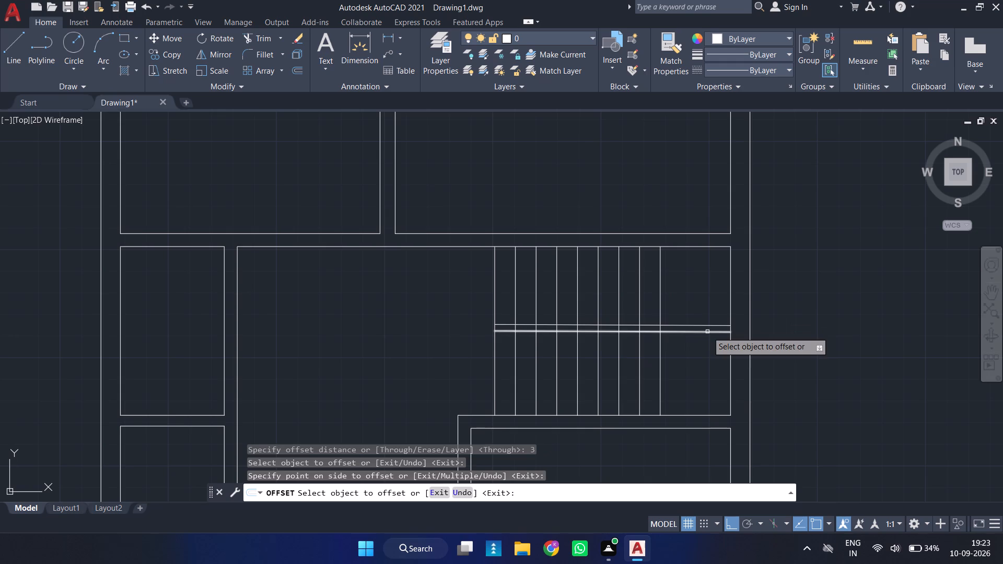
pyautogui.click(707, 332)
pyautogui.click(729, 369)
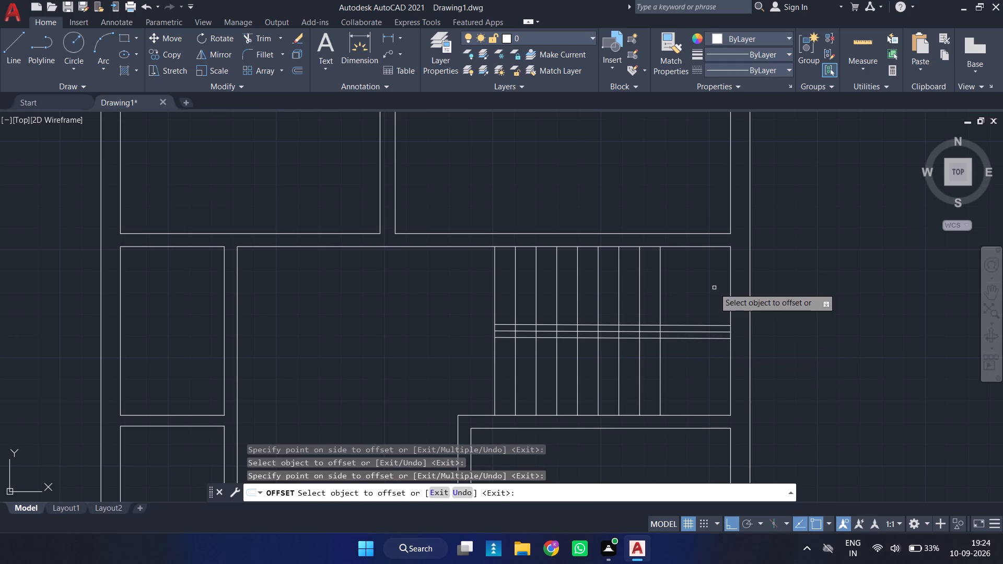
pyautogui.press('Escape')
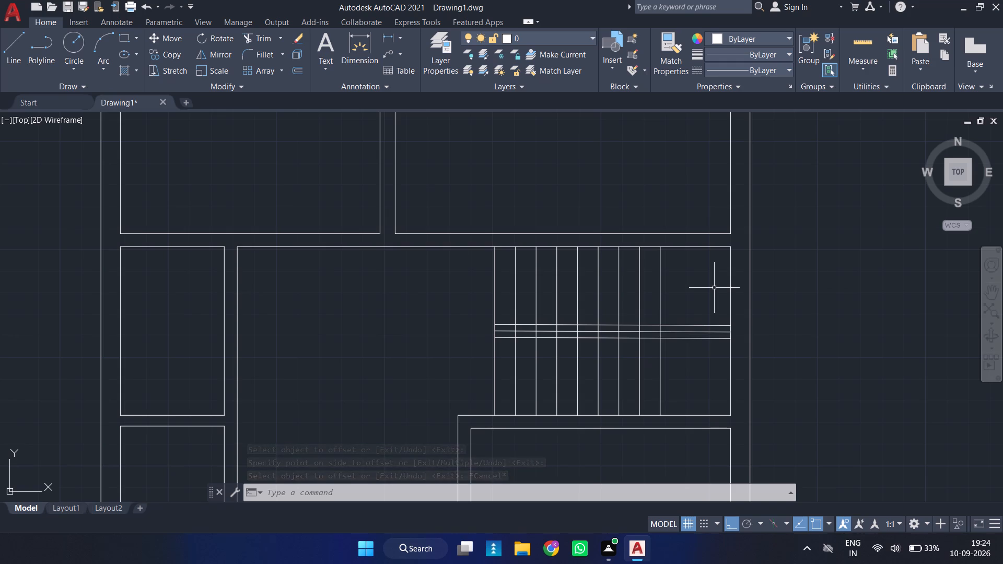
# Trim both offset lines back to the last tread line, clearing them from the landing beside the right wall.
pyautogui.write('tr')
pyautogui.press('Return')
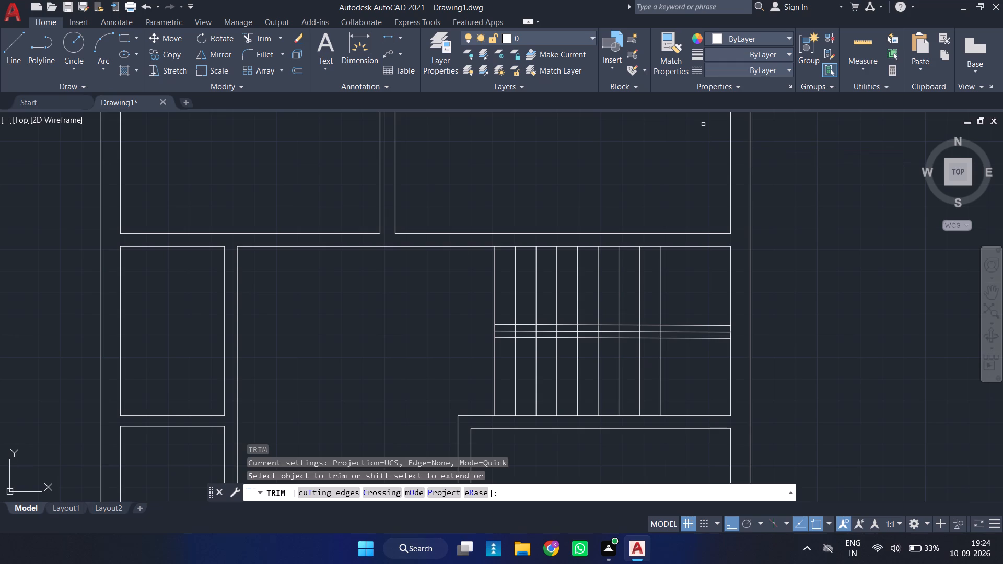
pyautogui.click(714, 339)
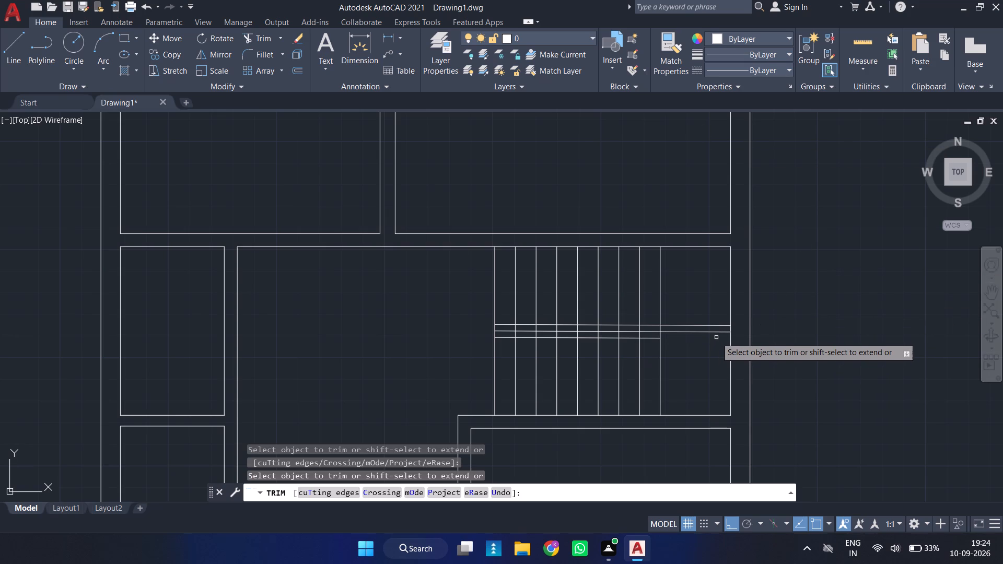
pyautogui.click(716, 326)
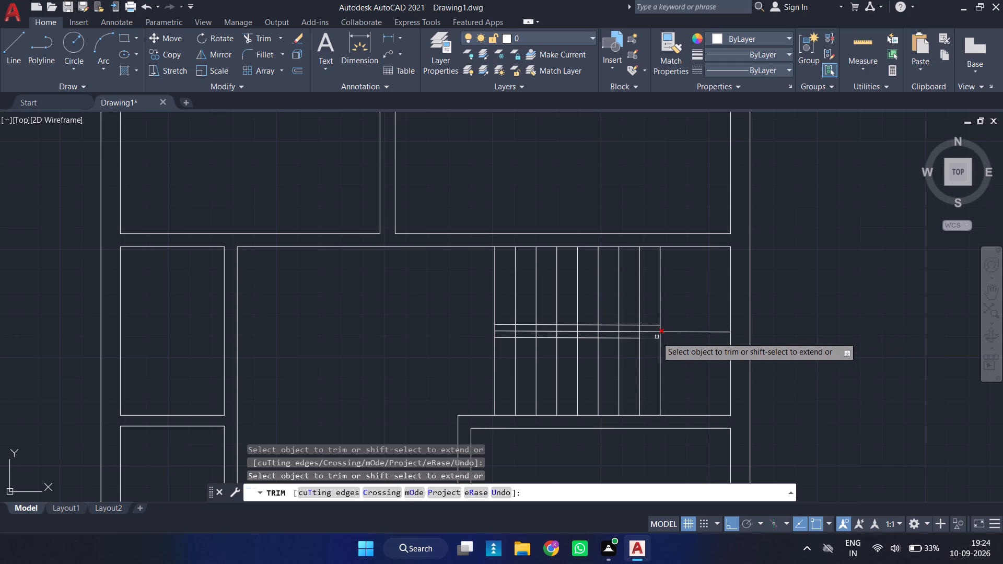
# Between the two offset lines, trim the middle line from the last tread line back to the fifth and cut out the three tread lines crossed.
pyautogui.scroll(2, 657, 335)
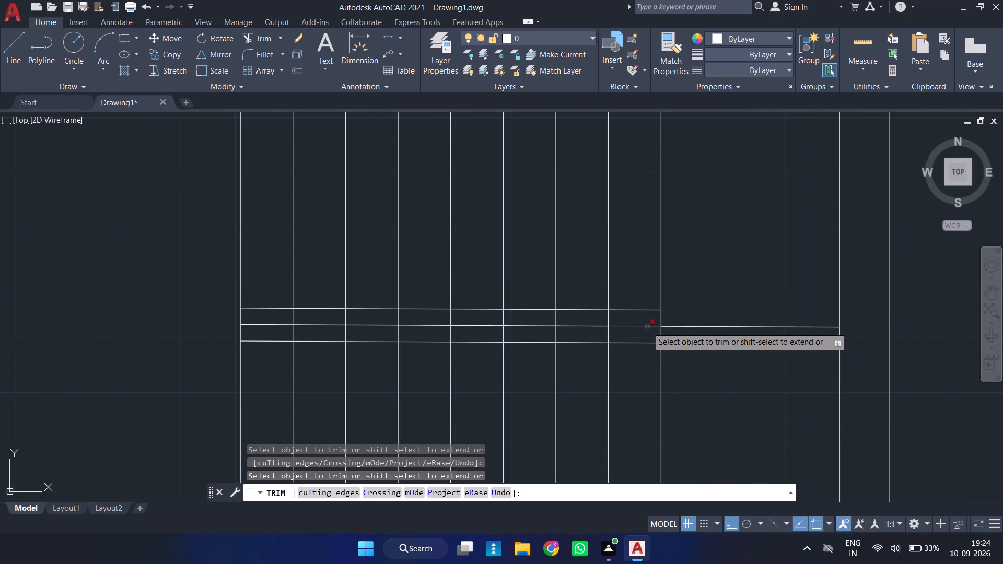
pyautogui.click(647, 327)
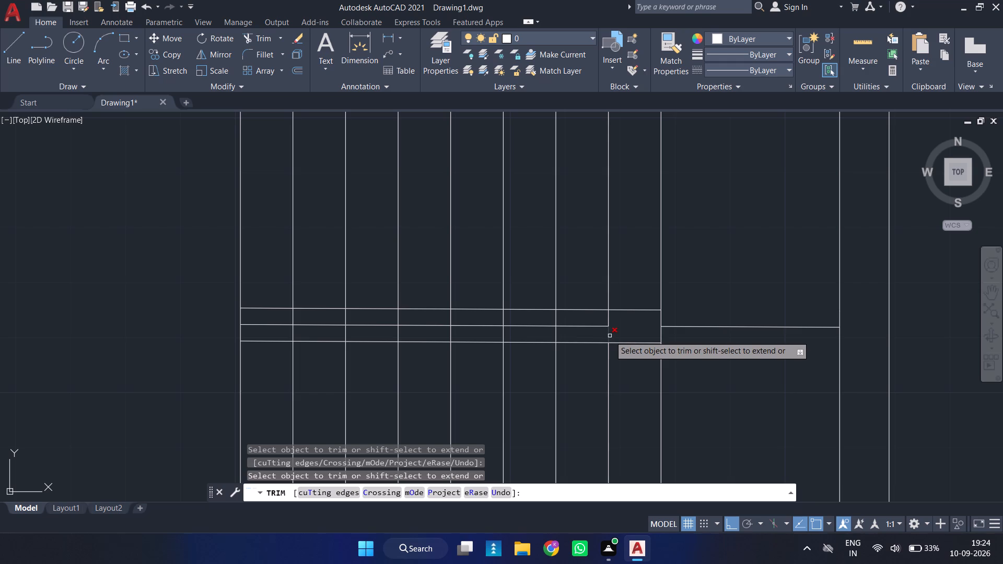
pyautogui.click(610, 336)
pyautogui.click(608, 322)
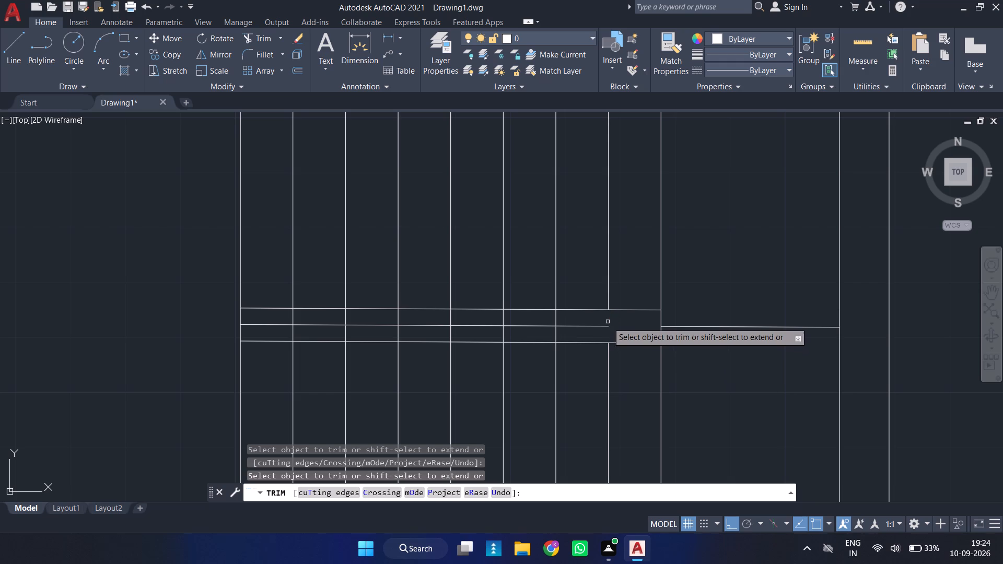
pyautogui.click(608, 326)
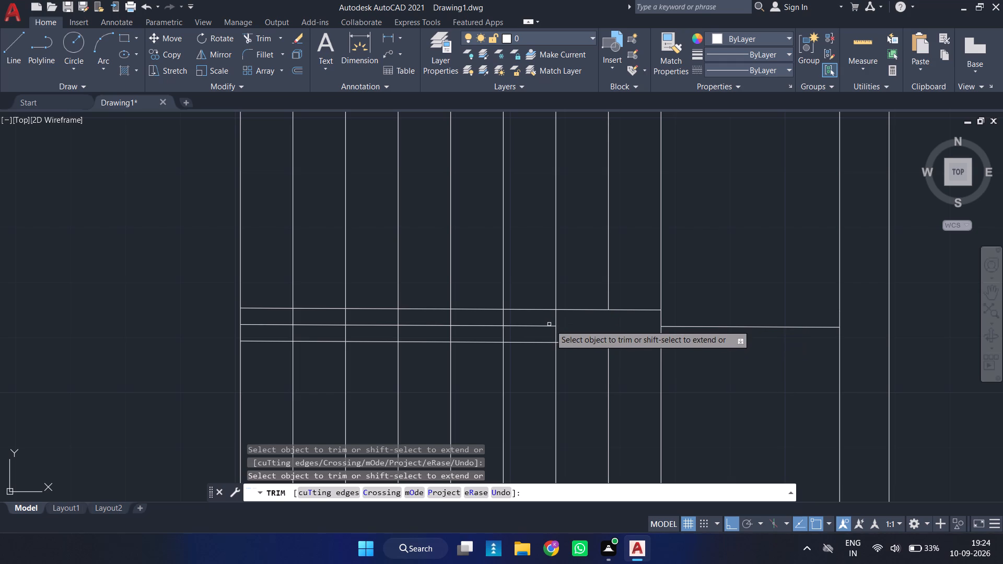
pyautogui.click(557, 334)
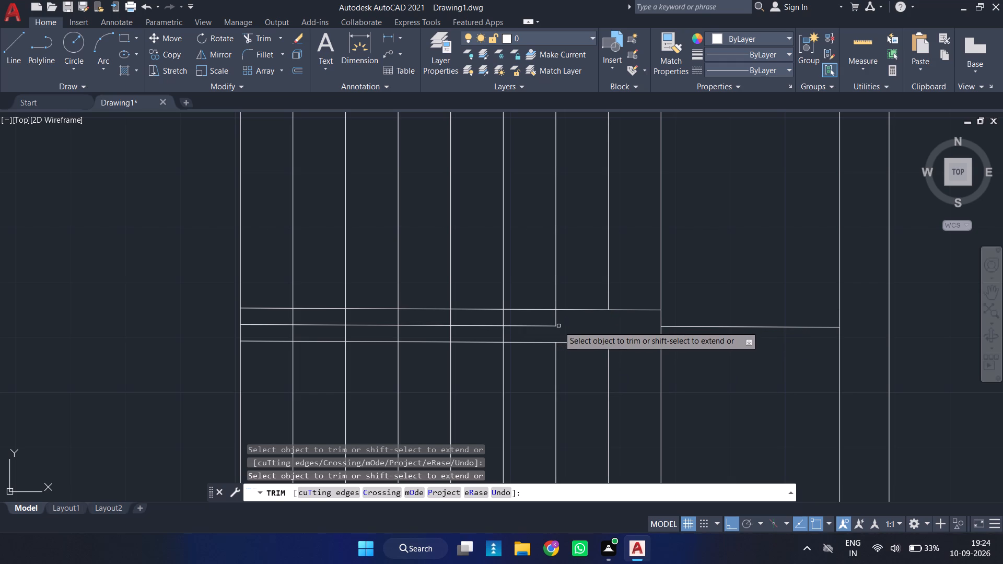
pyautogui.click(555, 323)
pyautogui.click(555, 328)
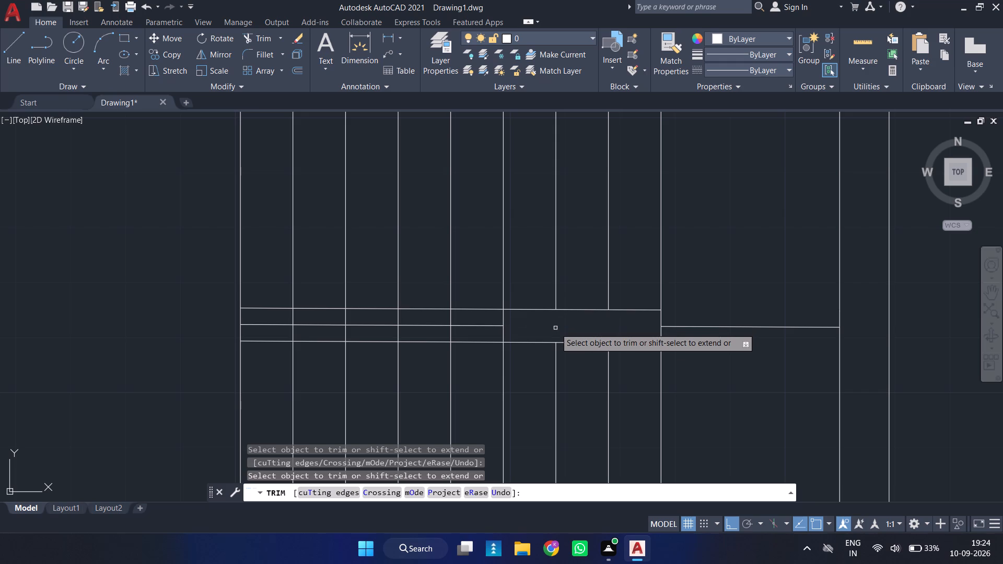
pyautogui.click(504, 340)
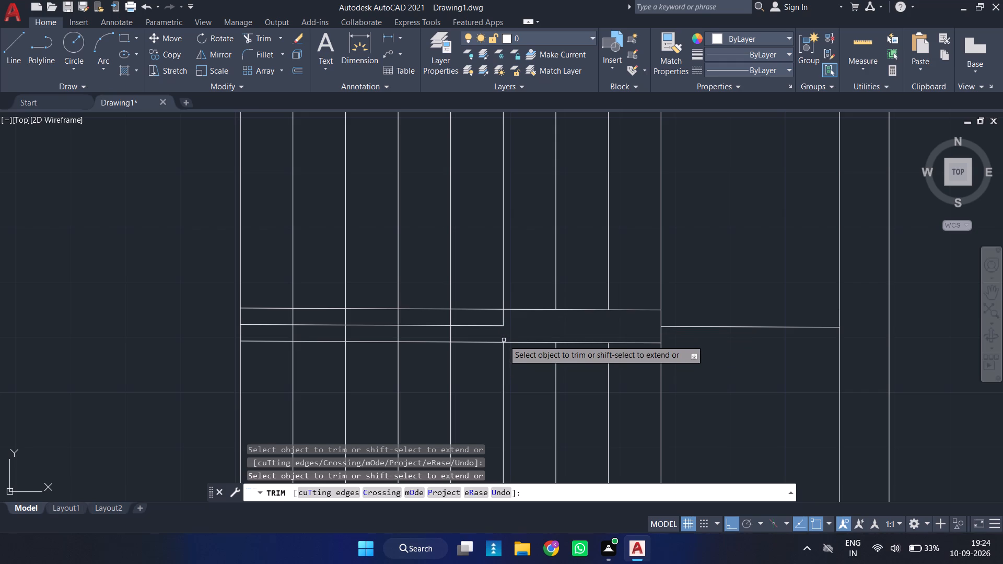
pyautogui.click(501, 326)
pyautogui.click(501, 326)
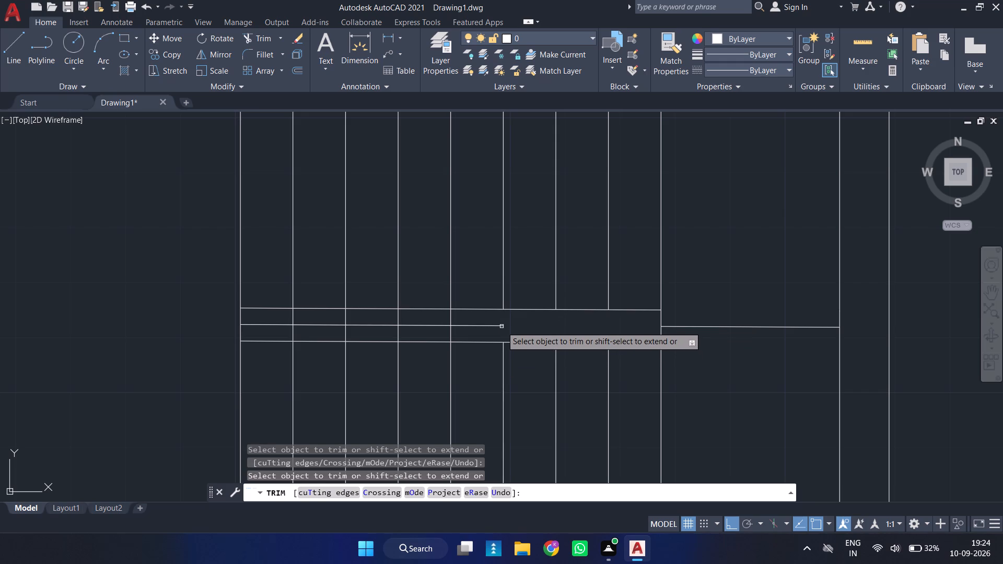
pyautogui.click(501, 326)
pyautogui.click(501, 326)
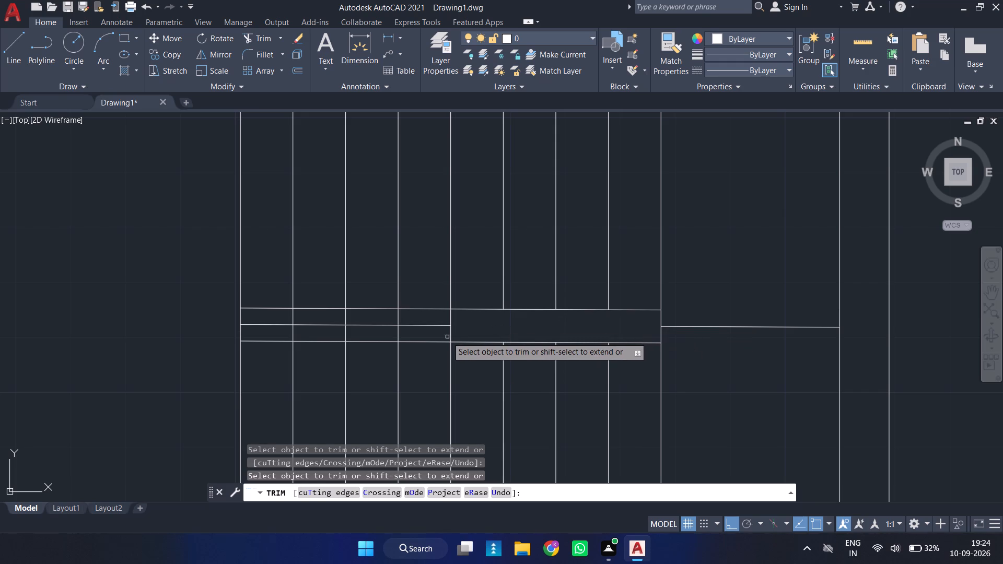
# Trim the rest of the middle line and the fifth to second tread lines' pieces between the offset lines, leaving an open gap between flights.
pyautogui.click(450, 337)
pyautogui.click(450, 321)
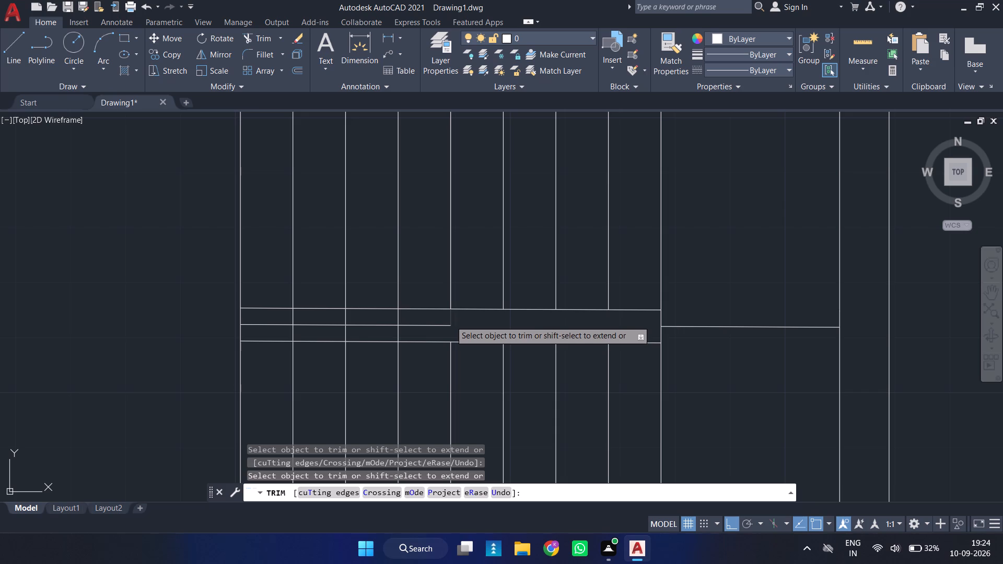
pyautogui.click(450, 325)
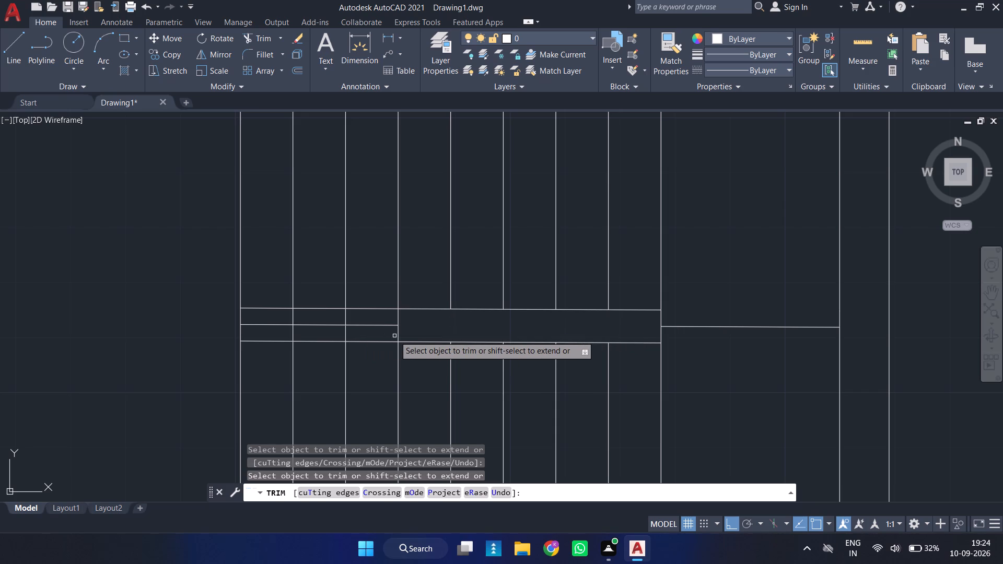
pyautogui.click(400, 336)
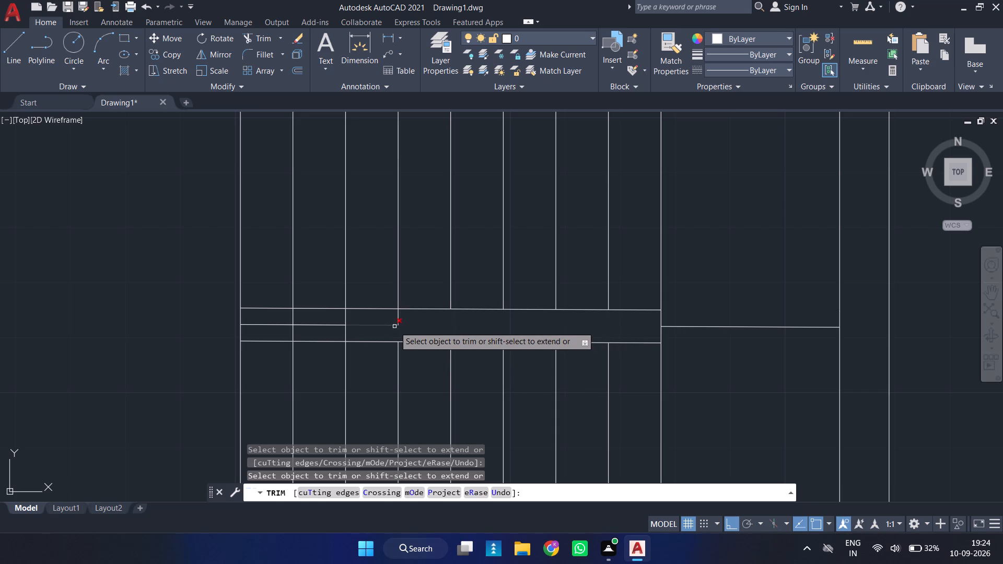
pyautogui.click(394, 326)
pyautogui.click(399, 321)
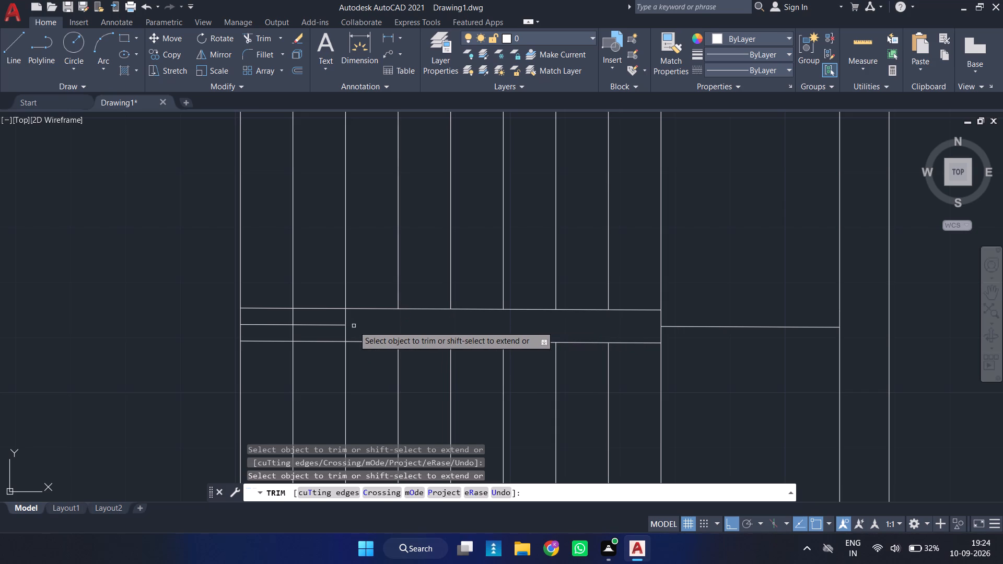
pyautogui.click(344, 325)
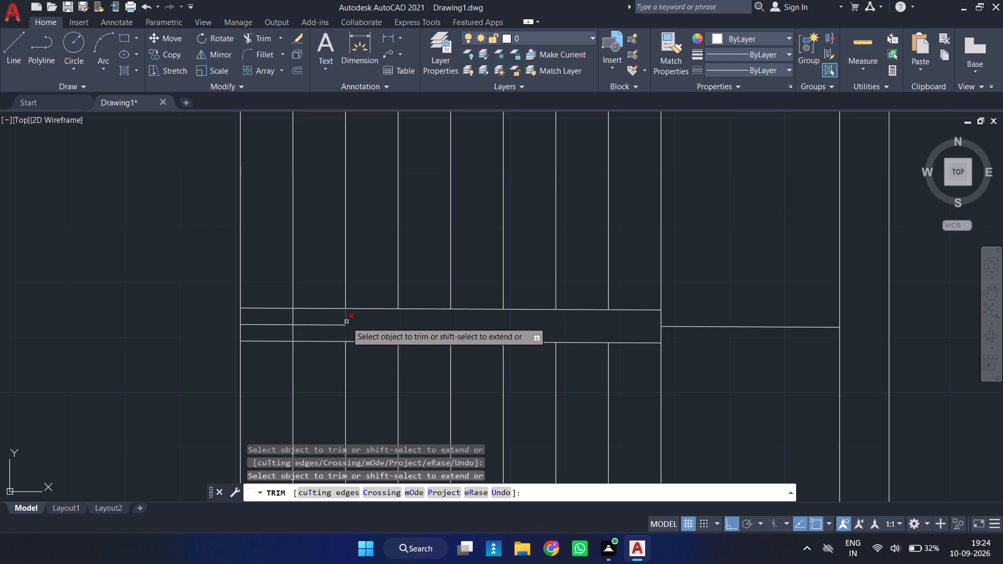
pyautogui.click(346, 322)
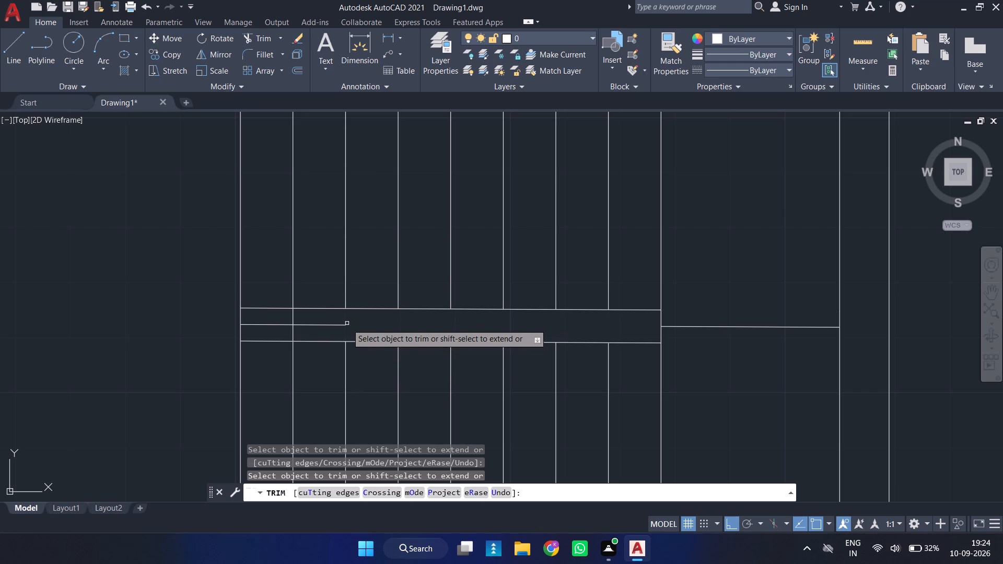
pyautogui.click(347, 325)
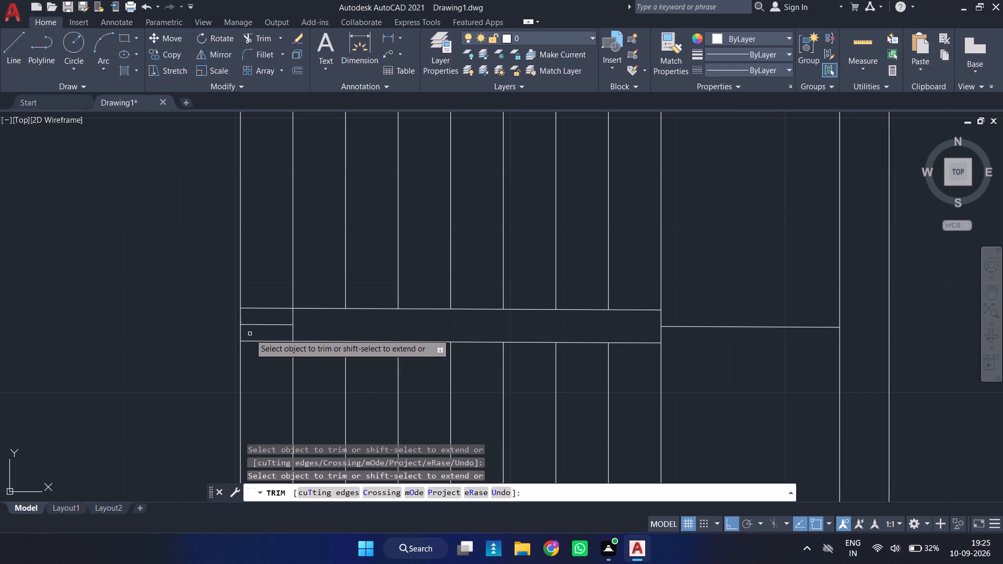
pyautogui.click(270, 325)
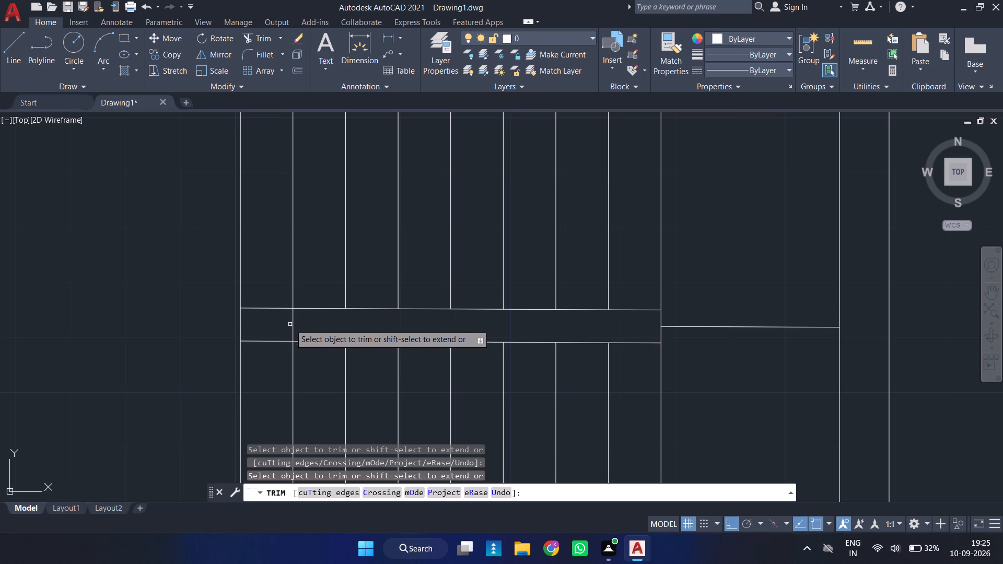
pyautogui.click(291, 325)
pyautogui.scroll(-4, 292, 325)
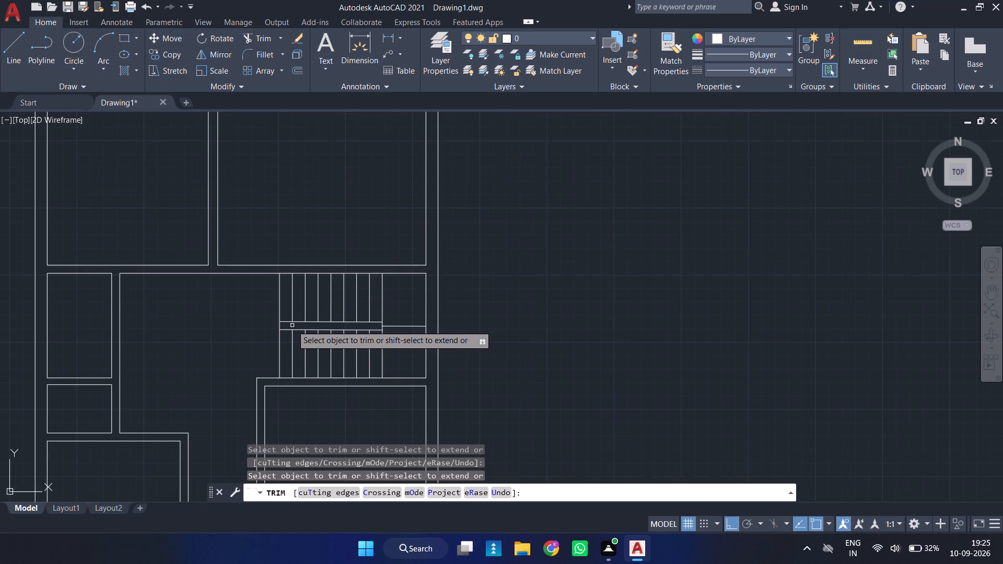
pyautogui.press('Escape')
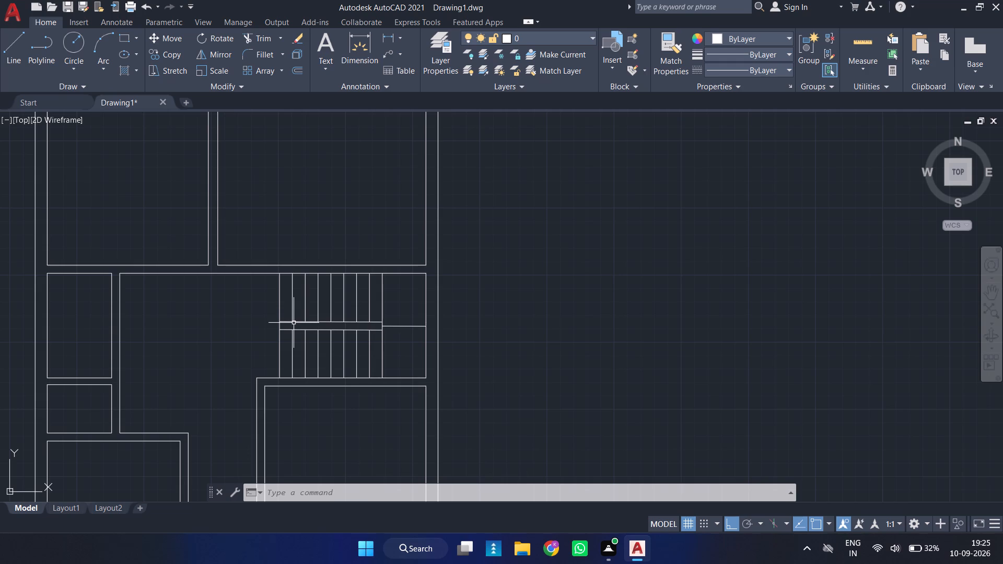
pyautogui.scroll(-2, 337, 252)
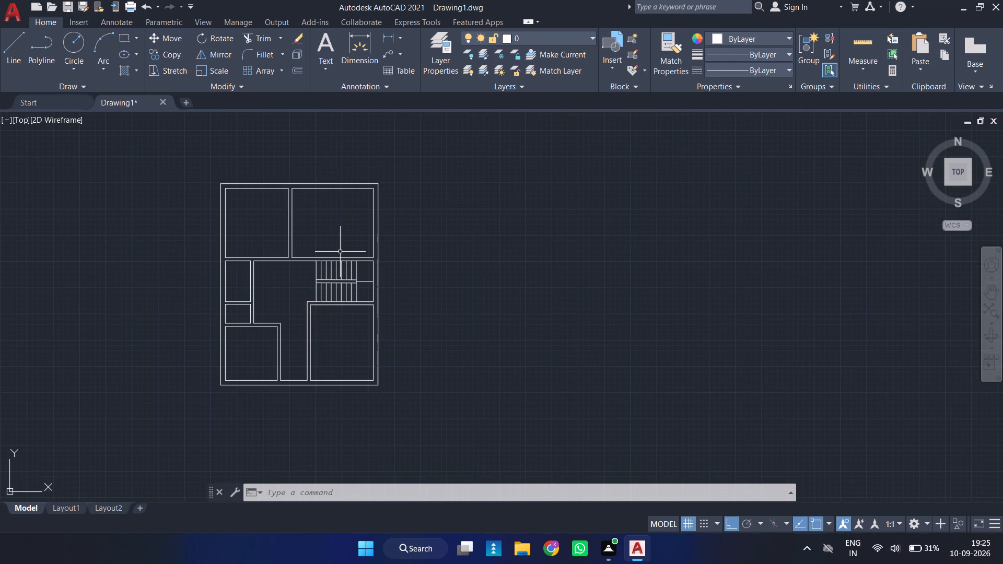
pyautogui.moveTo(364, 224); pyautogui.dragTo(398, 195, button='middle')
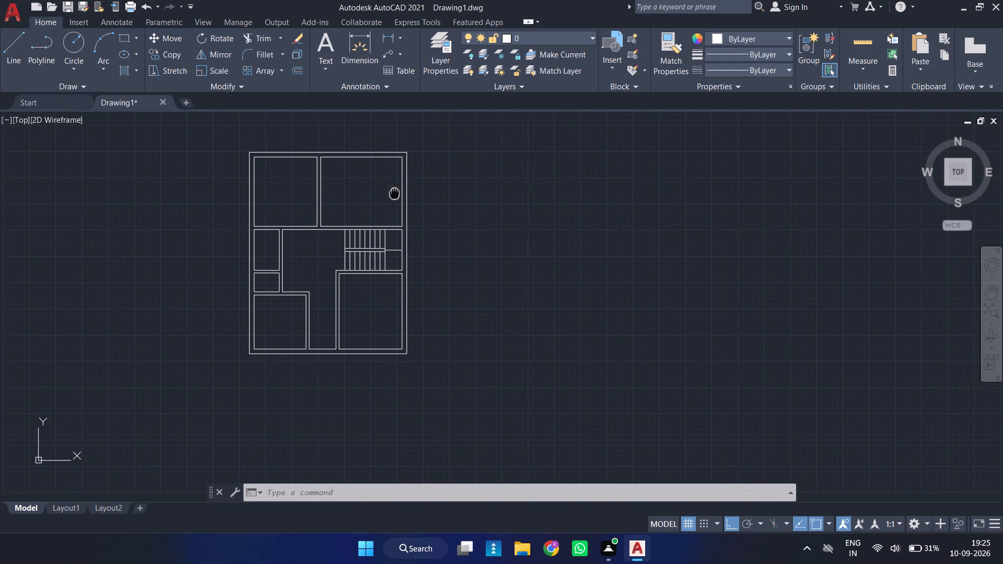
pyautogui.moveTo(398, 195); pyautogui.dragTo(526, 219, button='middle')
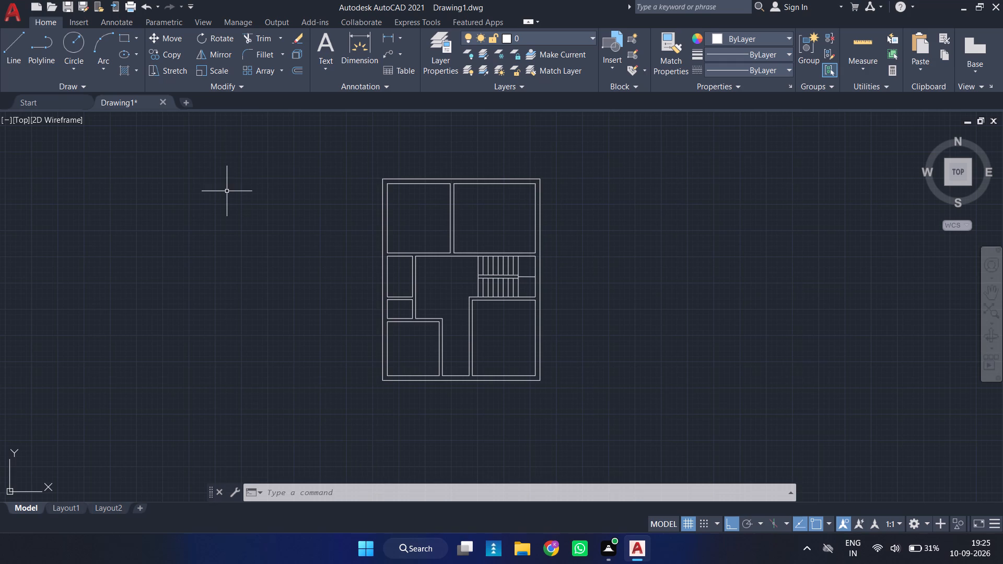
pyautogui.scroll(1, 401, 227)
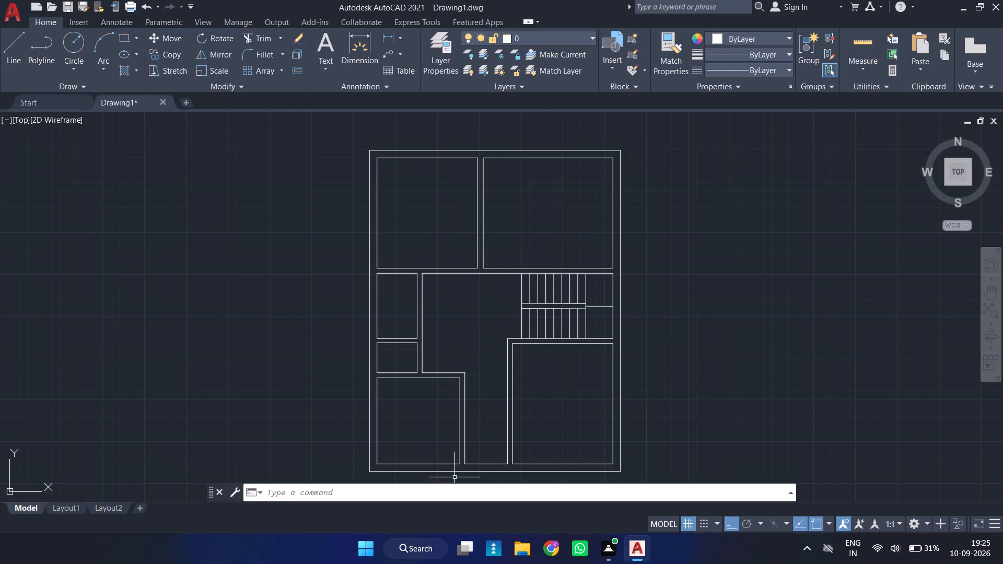
# Offset the lower-left room's left and bottom inner wall lines 2' into the room.
pyautogui.moveTo(387, 449); pyautogui.dragTo(396, 272, button='middle')
pyautogui.scroll(1, 387, 449)
pyautogui.moveTo(432, 243); pyautogui.dragTo(497, 315, button='middle')
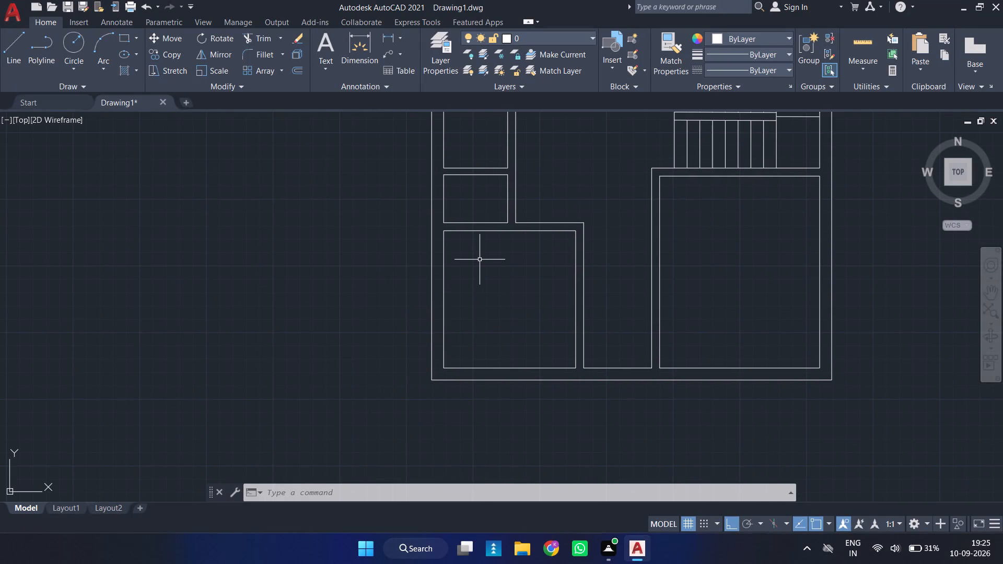
pyautogui.press('o')
pyautogui.press('Return')
pyautogui.write("2'")
pyautogui.press('Return')
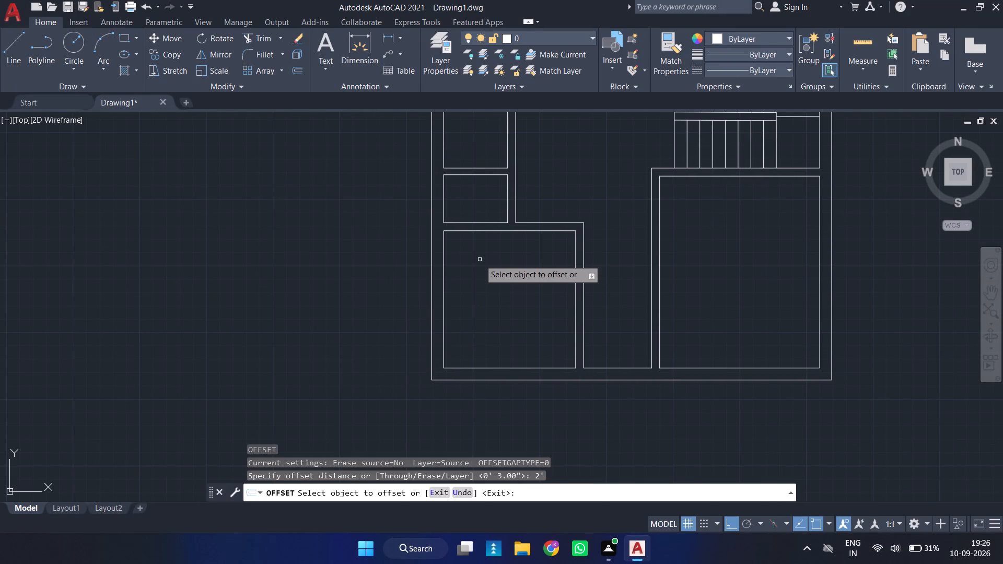
pyautogui.click(444, 265)
pyautogui.click(514, 246)
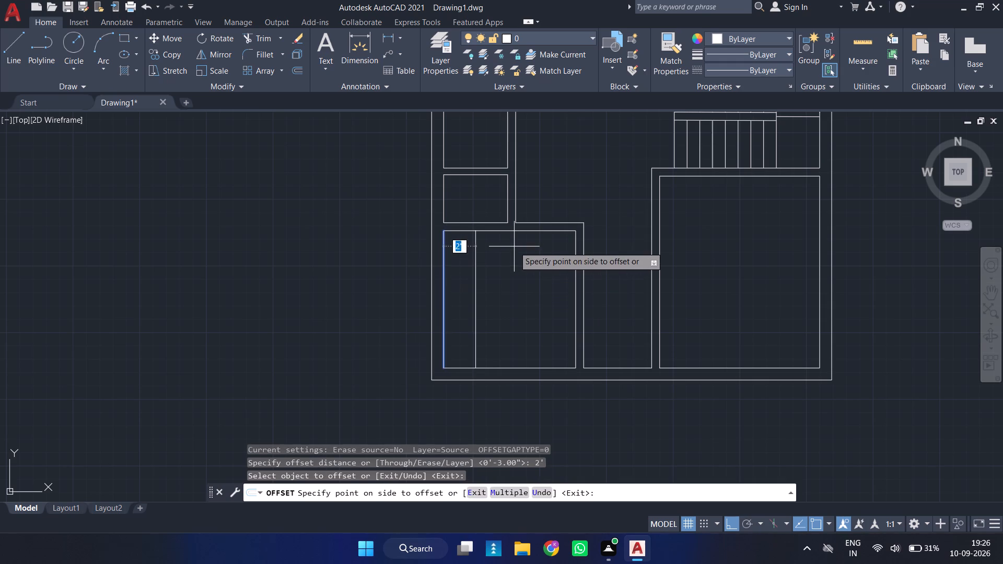
pyautogui.click(553, 368)
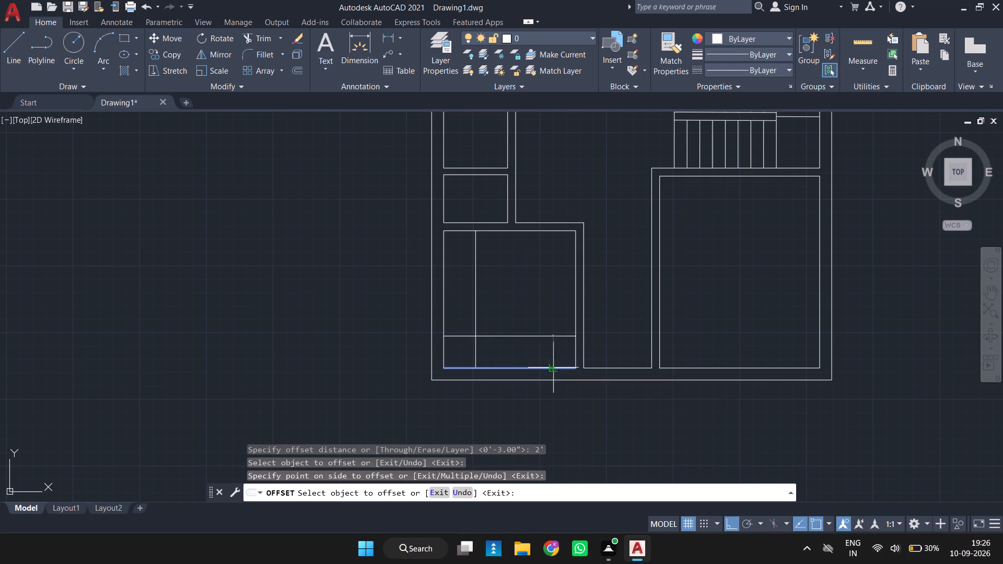
pyautogui.click(509, 286)
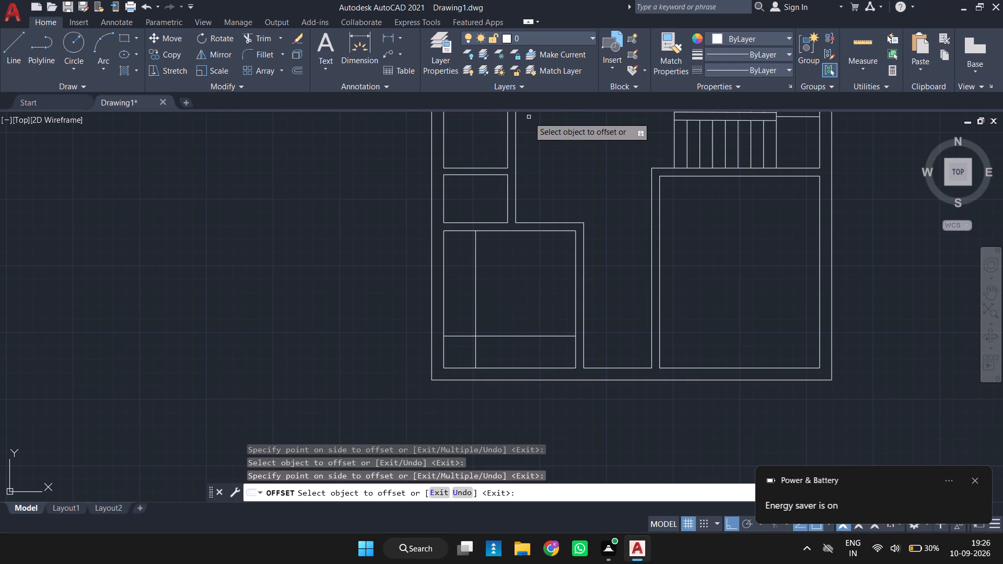
pyautogui.press('Escape')
# Trim the overhanging ends of the two offset lines in the lower-left room so they meet in a single corner.
pyautogui.write('tr')
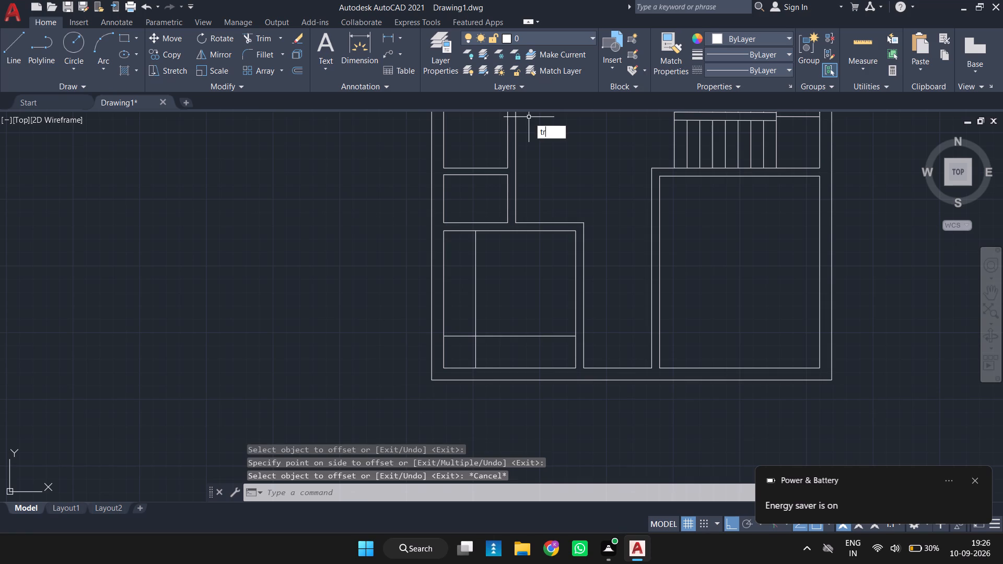
pyautogui.press('space')
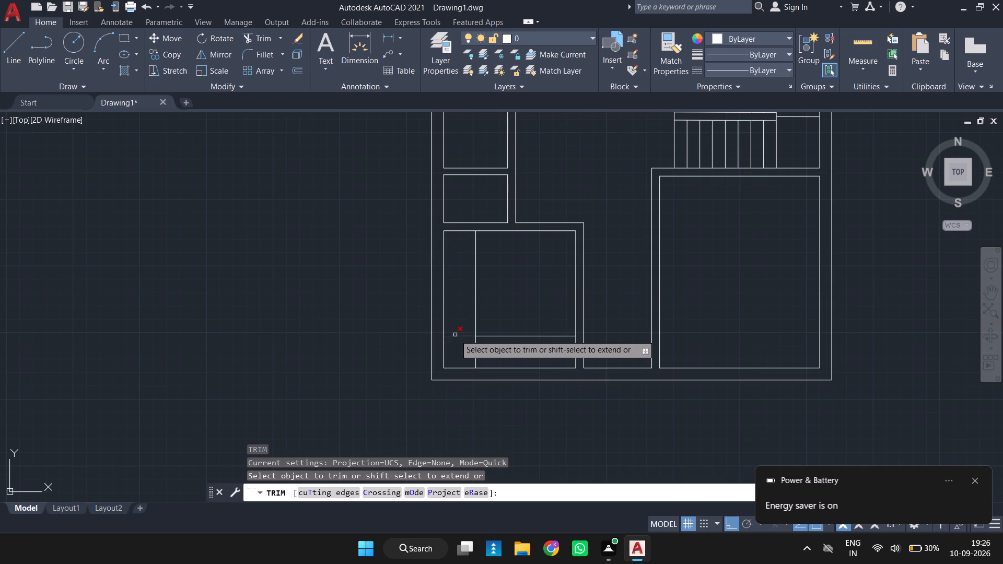
pyautogui.moveTo(455, 335); pyautogui.dragTo(461, 338)
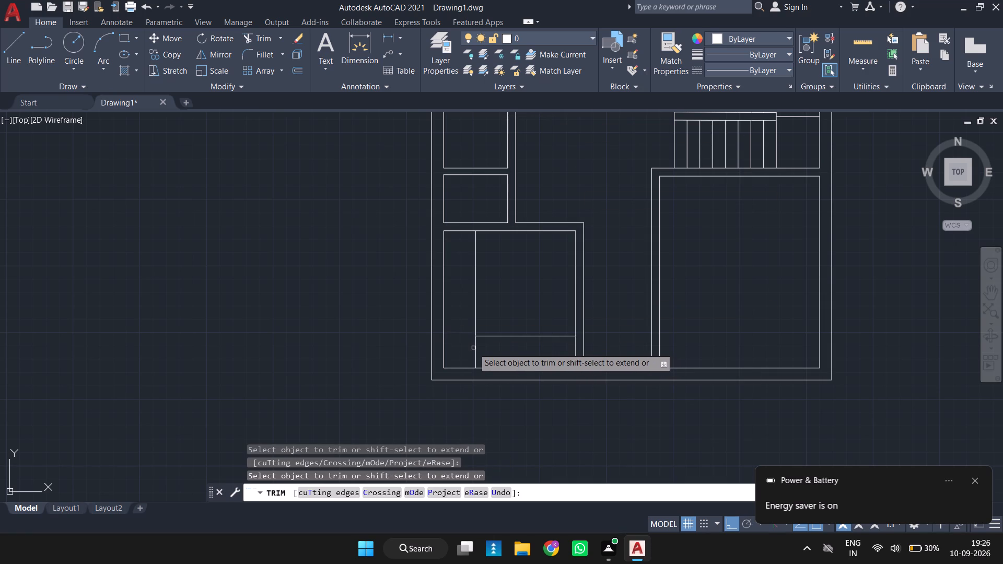
pyautogui.click(477, 349)
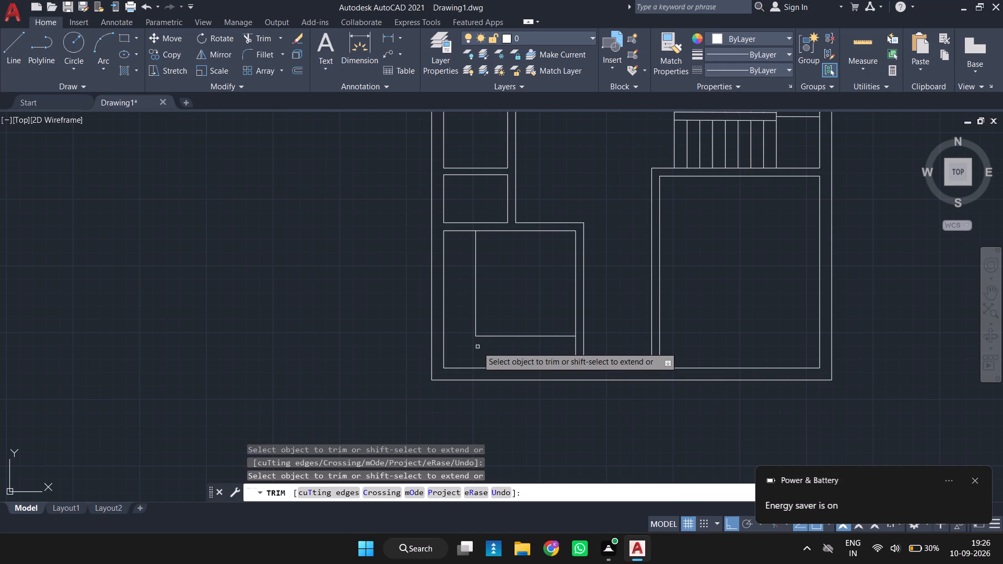
pyautogui.press('Escape')
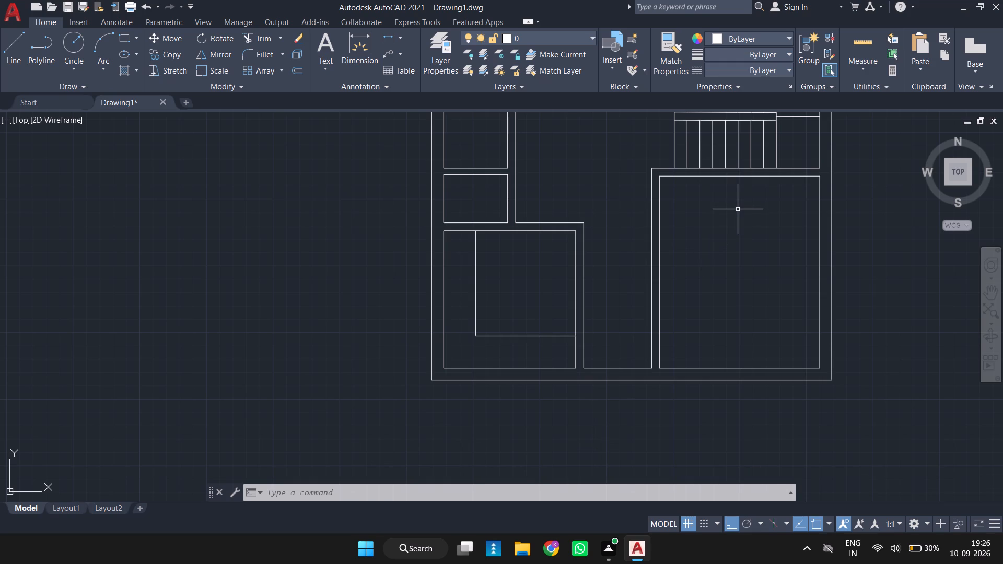
# Insert the Door - Imperial block from the architectural tool palette into the empty space left of the plan.
pyautogui.moveTo(683, 309); pyautogui.dragTo(692, 401, button='middle')
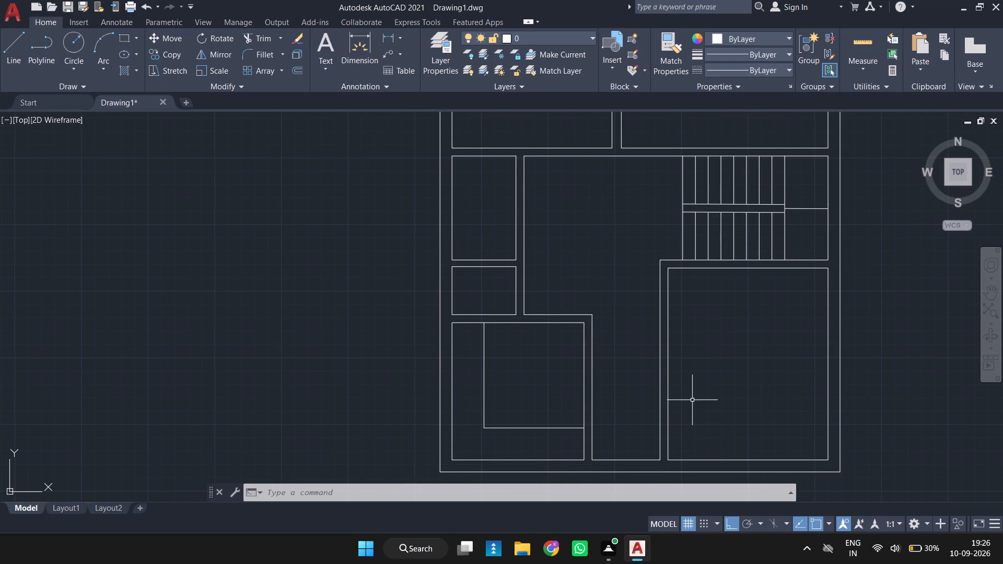
pyautogui.hotkey('ctrl', '3')
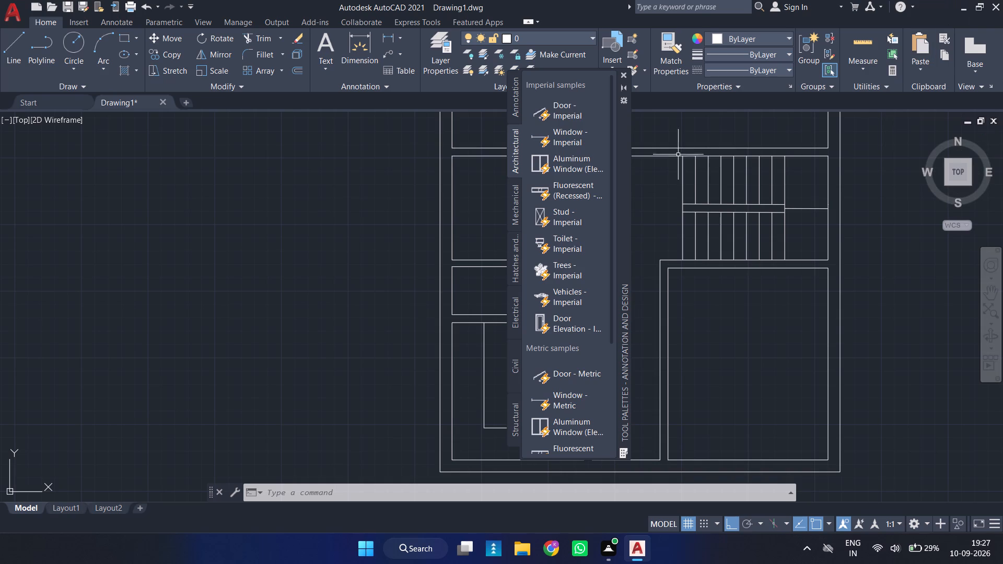
pyautogui.moveTo(578, 113); pyautogui.dragTo(313, 224)
pyautogui.scroll(-6, 565, 344)
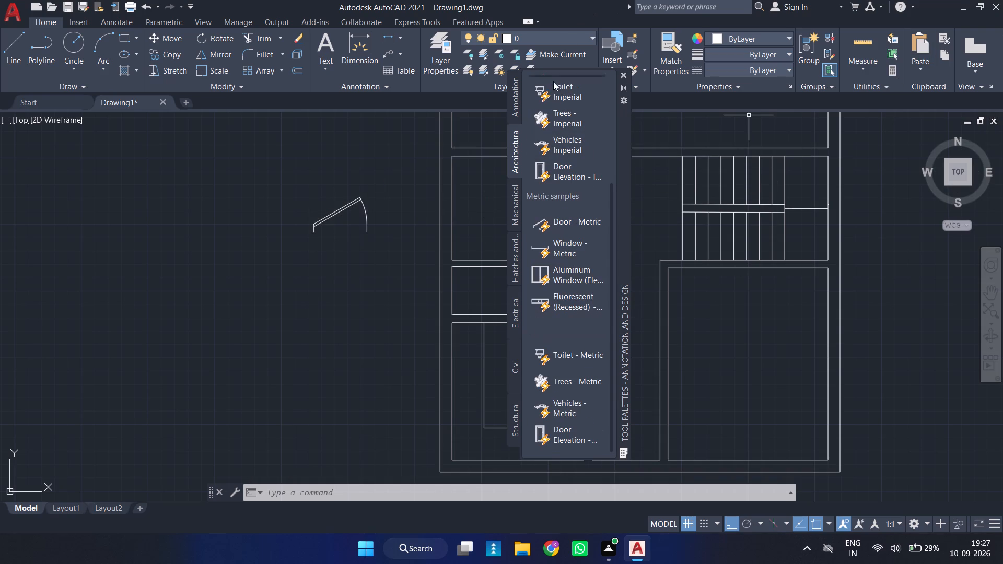
pyautogui.click(621, 73)
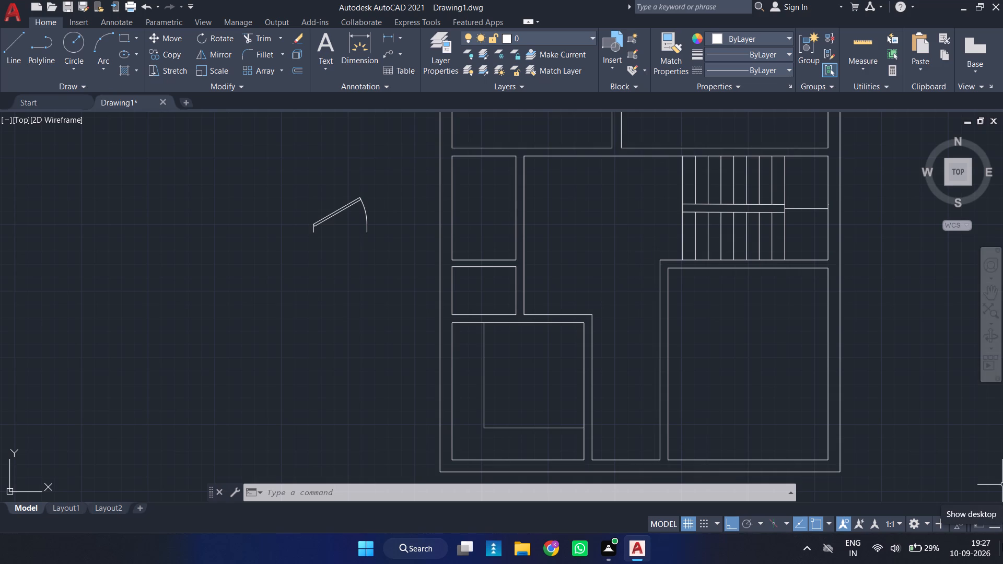
# Quick-measure the inside dimensions of the upper-right room.
pyautogui.scroll(-1, 889, 232)
pyautogui.moveTo(889, 239); pyautogui.dragTo(785, 344, button='middle')
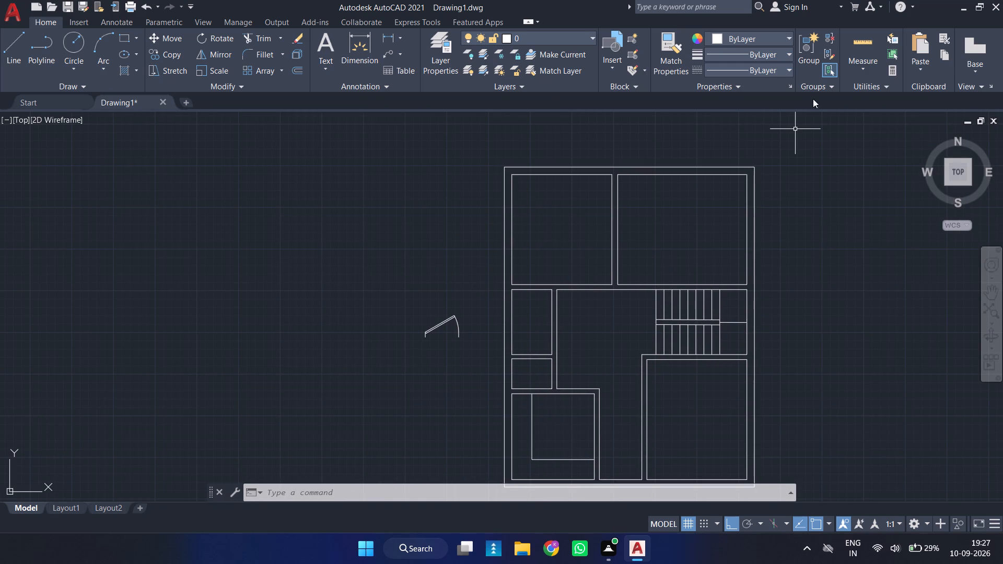
pyautogui.click(866, 67)
pyautogui.click(877, 95)
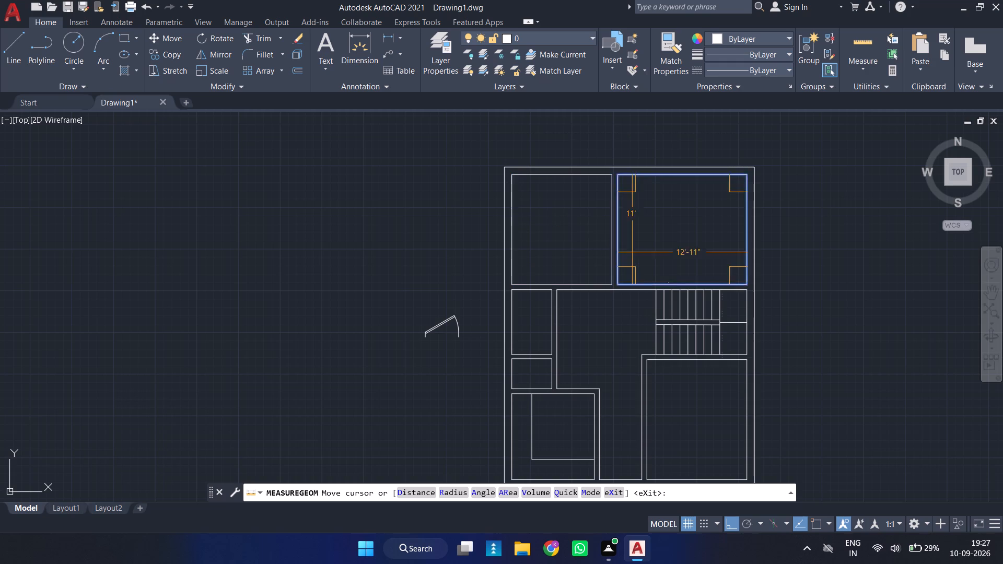
pyautogui.press('Escape')
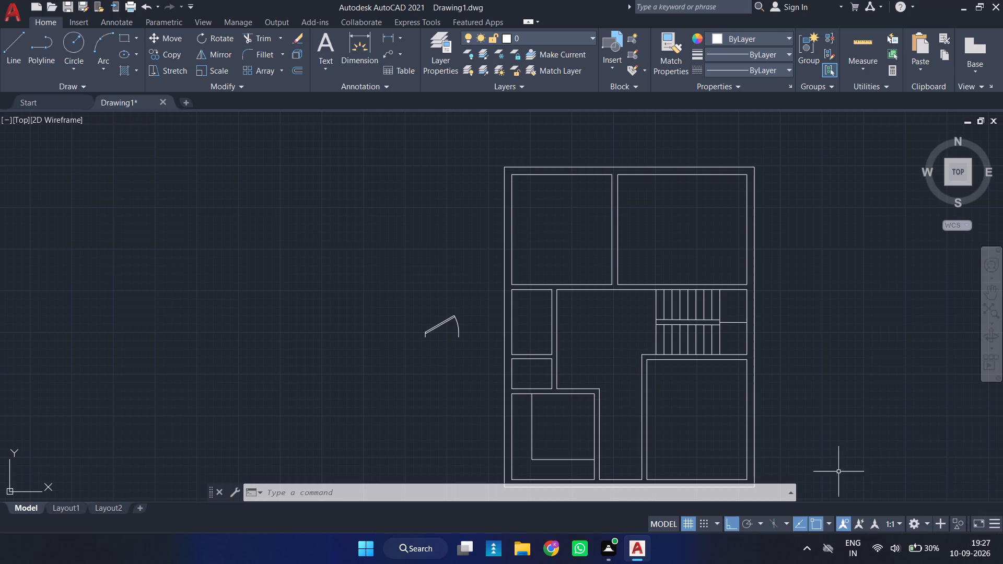
# Change the door block's opening angle so the leaf stands fully open, perpendicular to the opening.
pyautogui.click(435, 330)
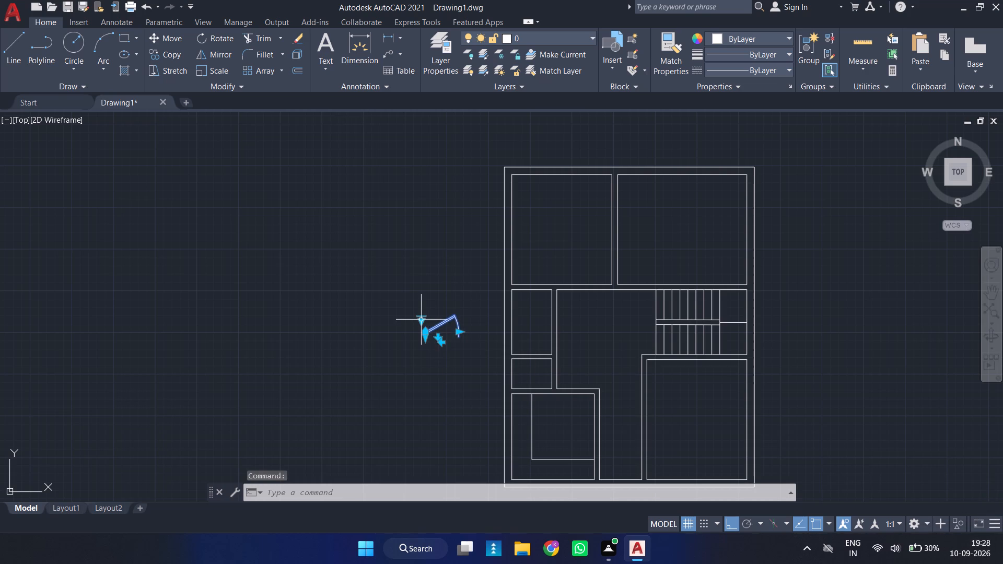
pyautogui.click(419, 320)
pyautogui.click(454, 366)
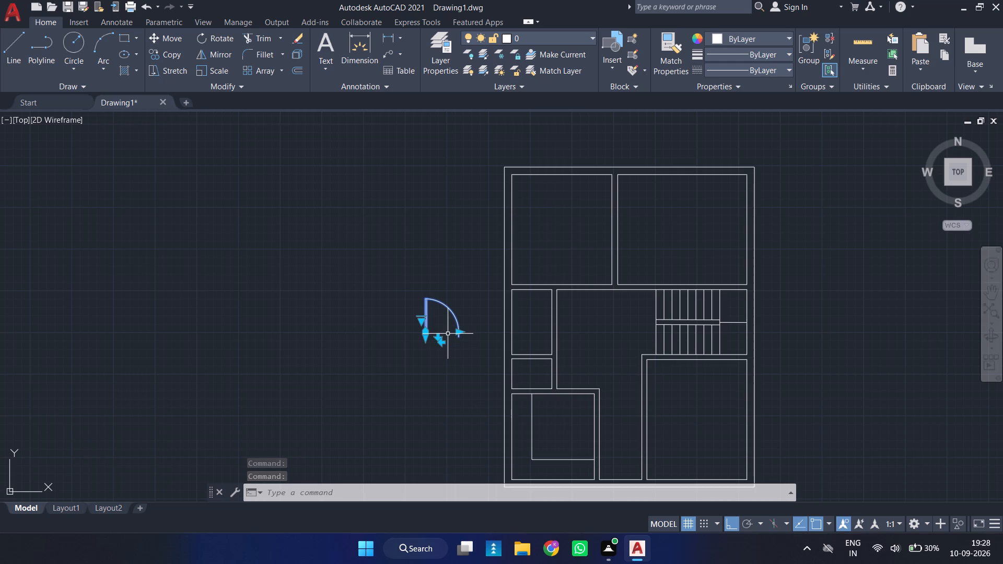
# Scale the door block from its lower hinge-side corner, using the opening width as reference and 3' as the new length.
pyautogui.write('sc')
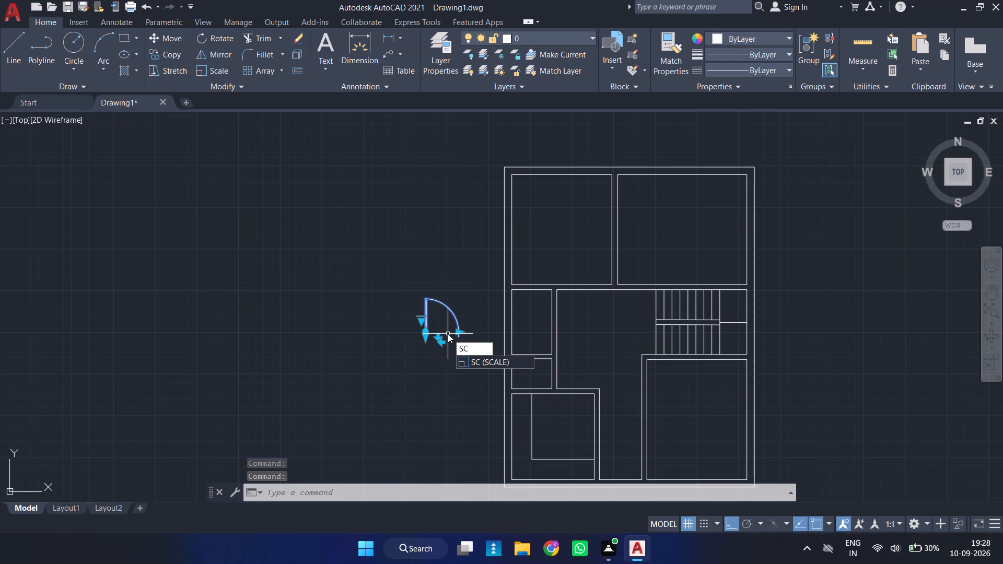
pyautogui.press('Return')
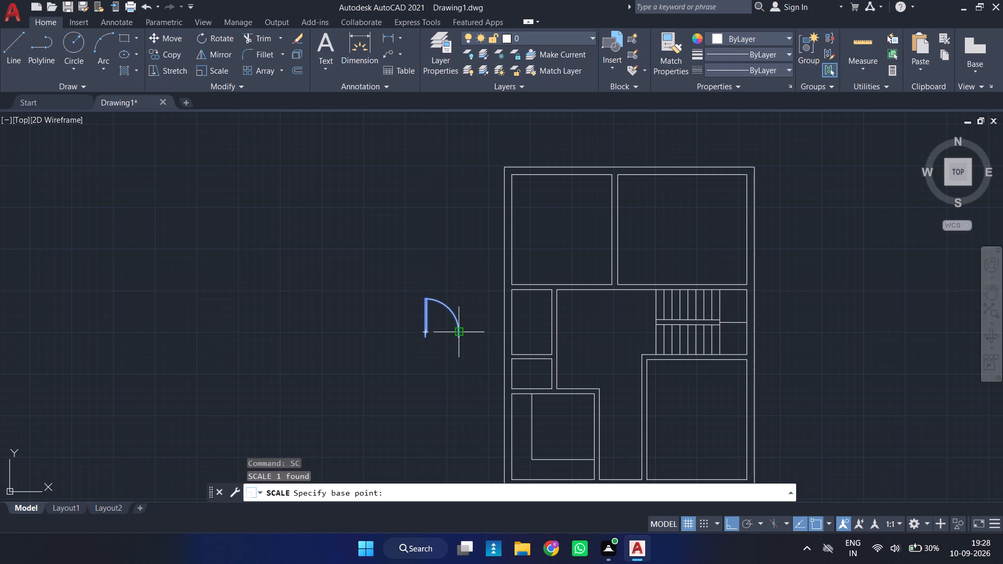
pyautogui.scroll(2, 445, 330)
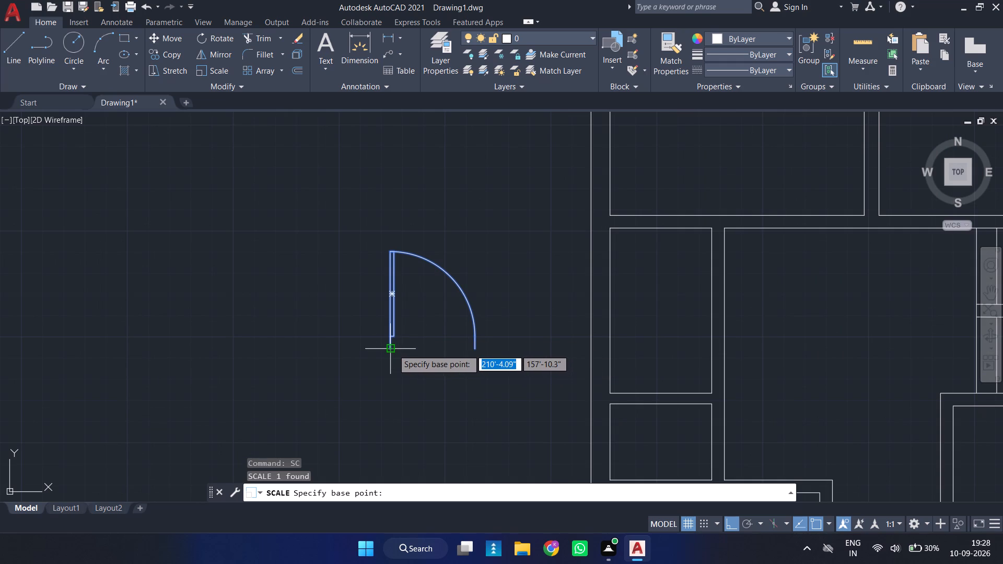
pyautogui.click(392, 349)
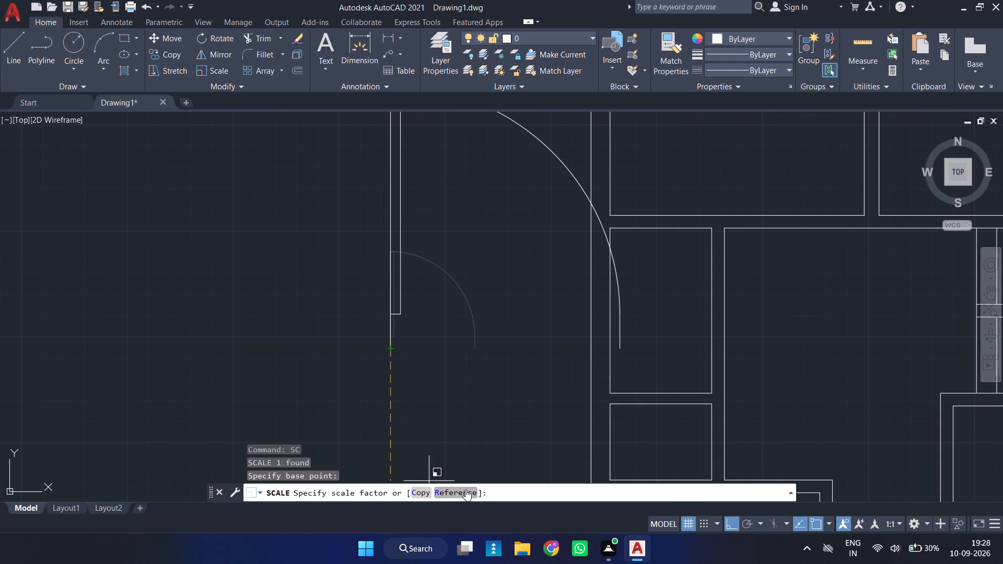
pyautogui.click(465, 489)
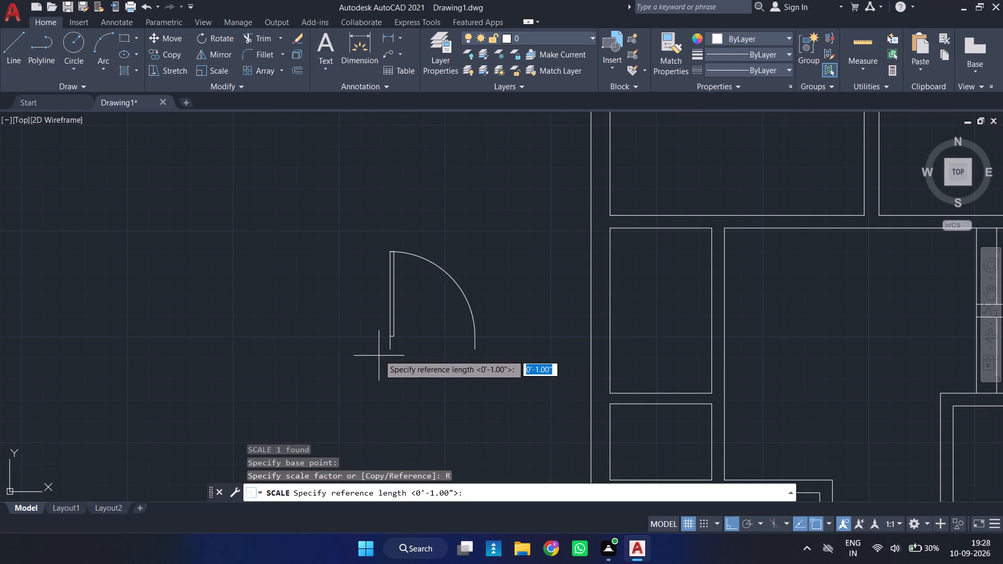
pyautogui.moveTo(392, 350); pyautogui.dragTo(398, 353)
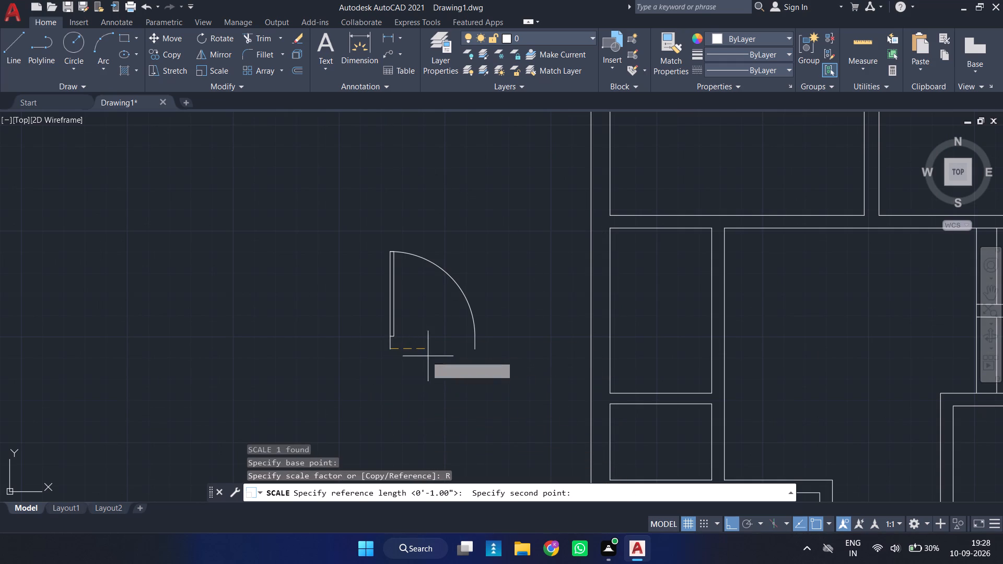
pyautogui.click(473, 349)
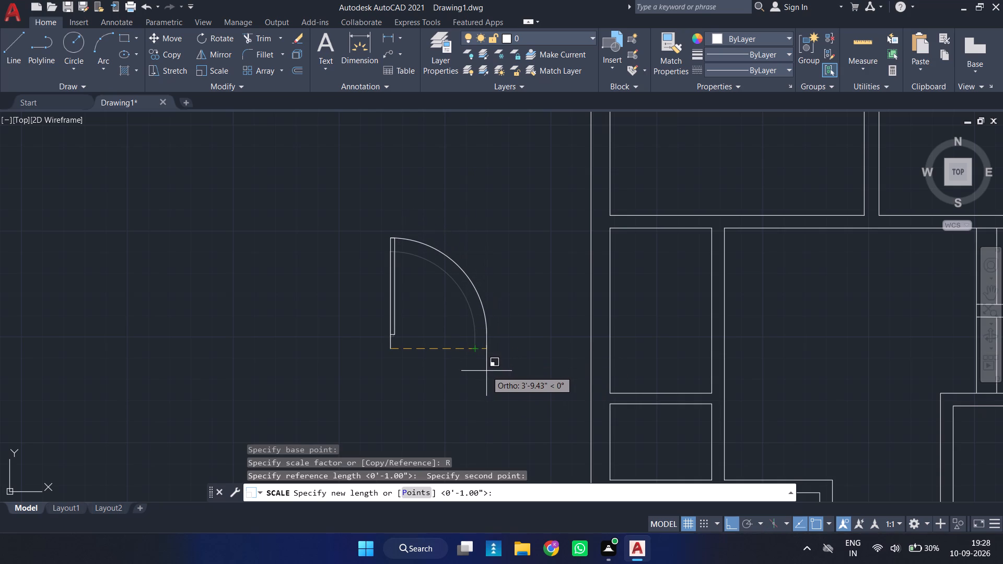
pyautogui.press('3')
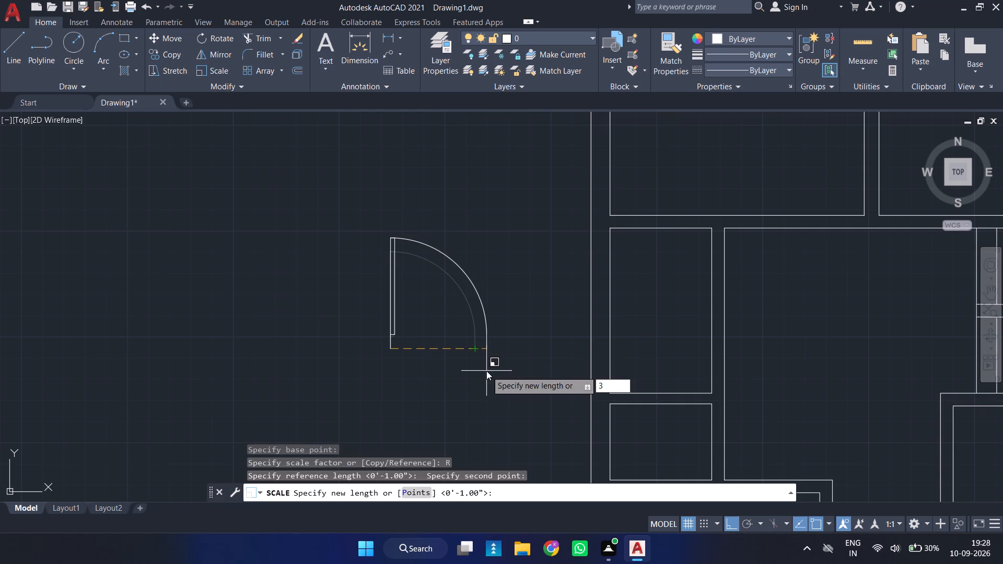
pyautogui.press("'")
pyautogui.press('Return')
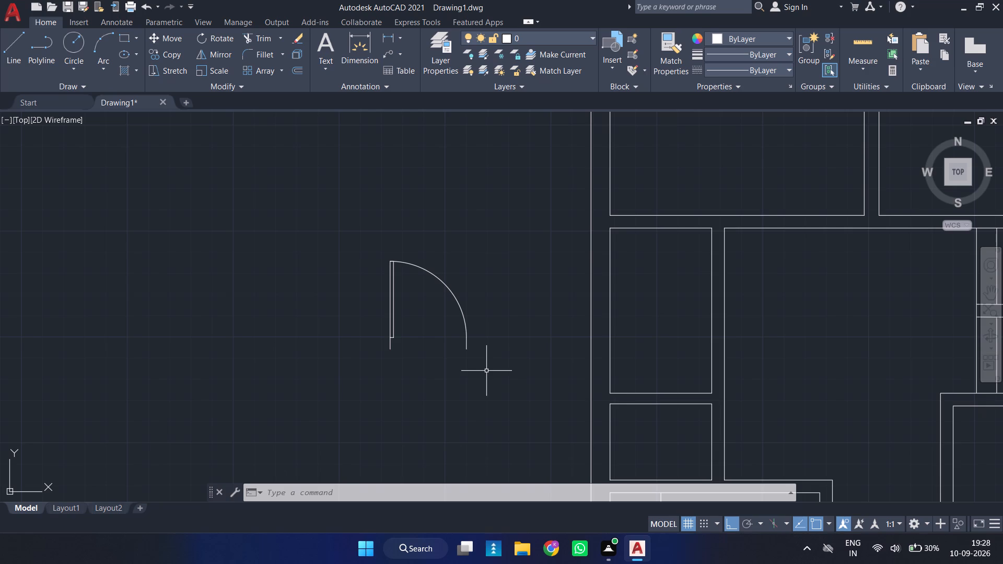
pyautogui.press('space')
pyautogui.press('Escape')
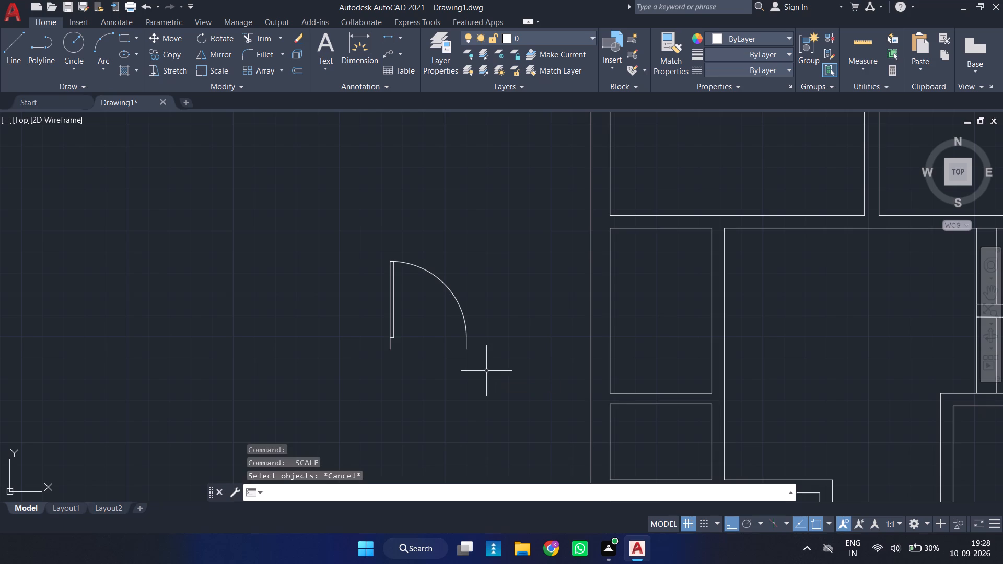
# Insert the Toilet - Imperial block from the architectural tool palette into the empty space above the door block.
pyautogui.hotkey('ctrl', '3')
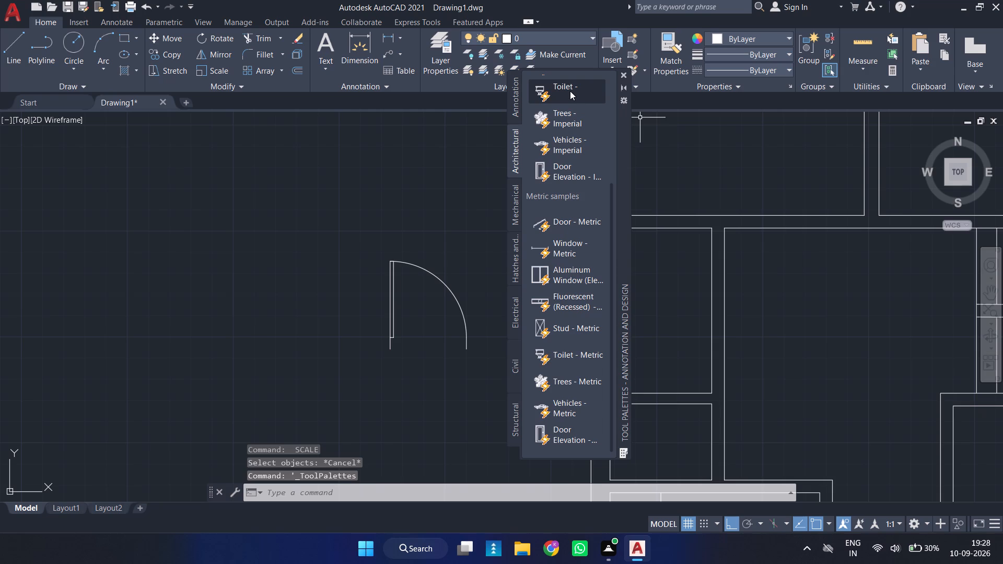
pyautogui.moveTo(570, 91); pyautogui.dragTo(568, 99)
pyautogui.moveTo(565, 96); pyautogui.dragTo(297, 217)
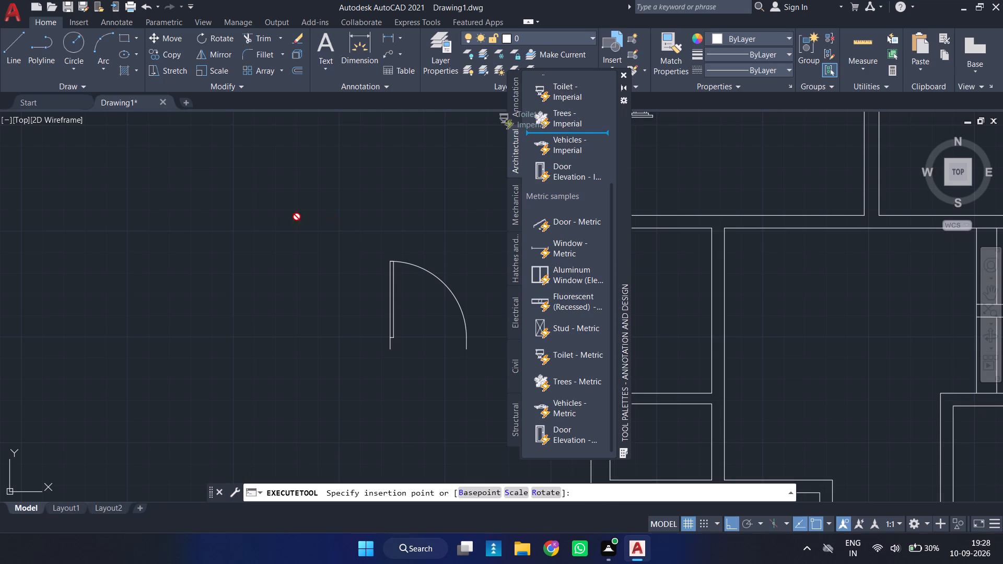
pyautogui.moveTo(297, 217); pyautogui.dragTo(285, 219)
pyautogui.click(393, 206)
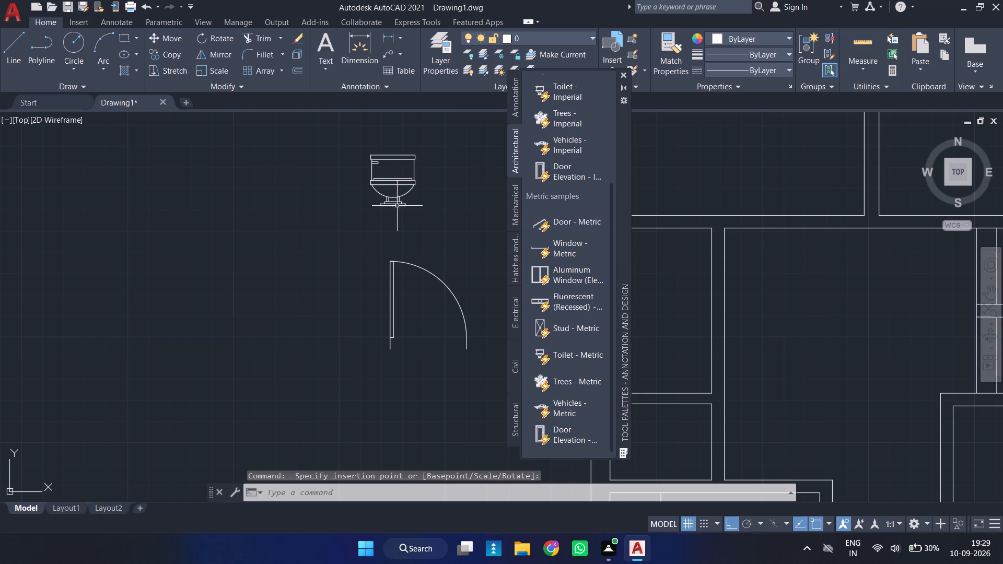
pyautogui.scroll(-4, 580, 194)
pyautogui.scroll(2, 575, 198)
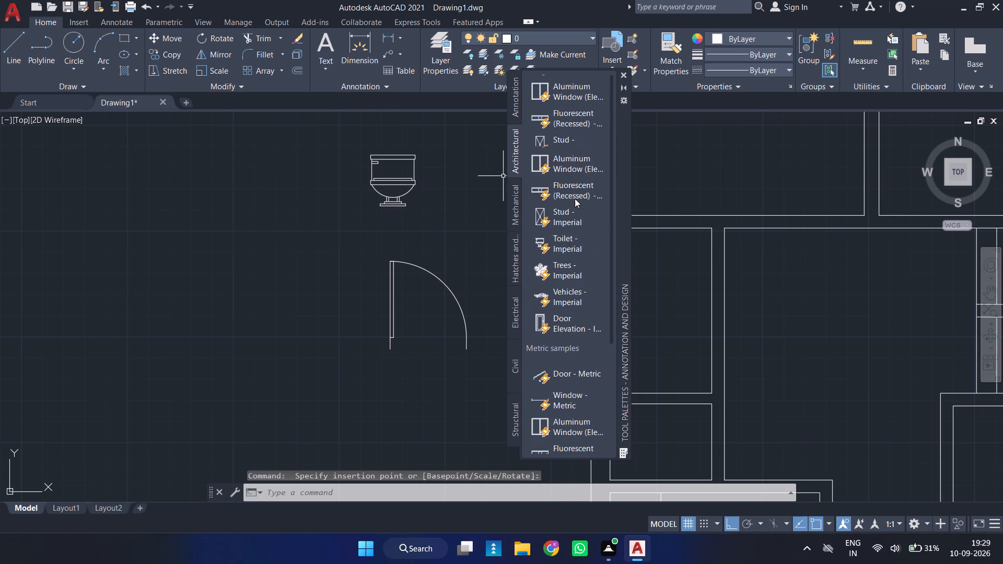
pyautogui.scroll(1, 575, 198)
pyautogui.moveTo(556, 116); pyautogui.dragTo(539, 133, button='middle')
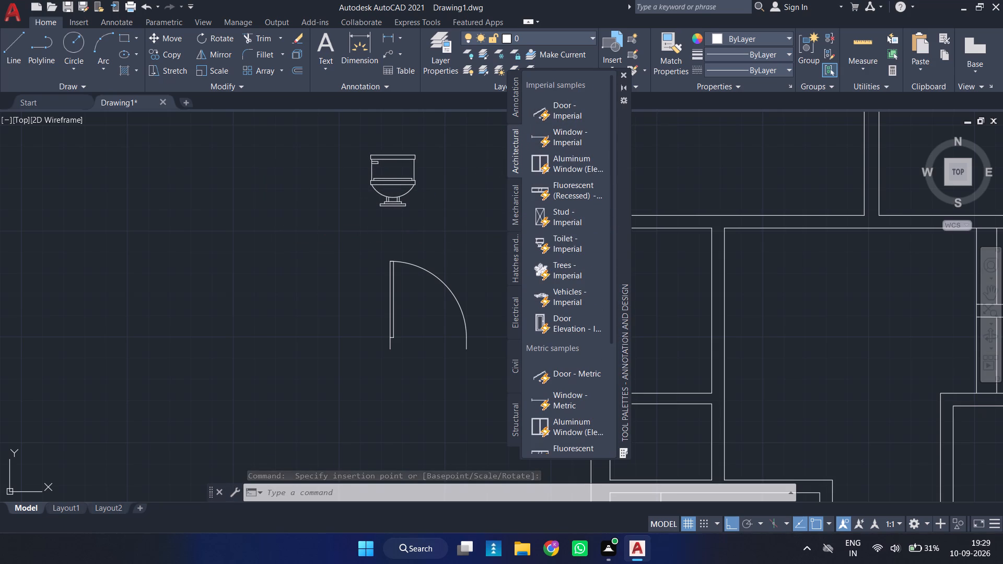
# Insert a second Door - Imperial block in the empty space beside the existing door block and set it to Open 90º.
pyautogui.moveTo(557, 107); pyautogui.dragTo(306, 227)
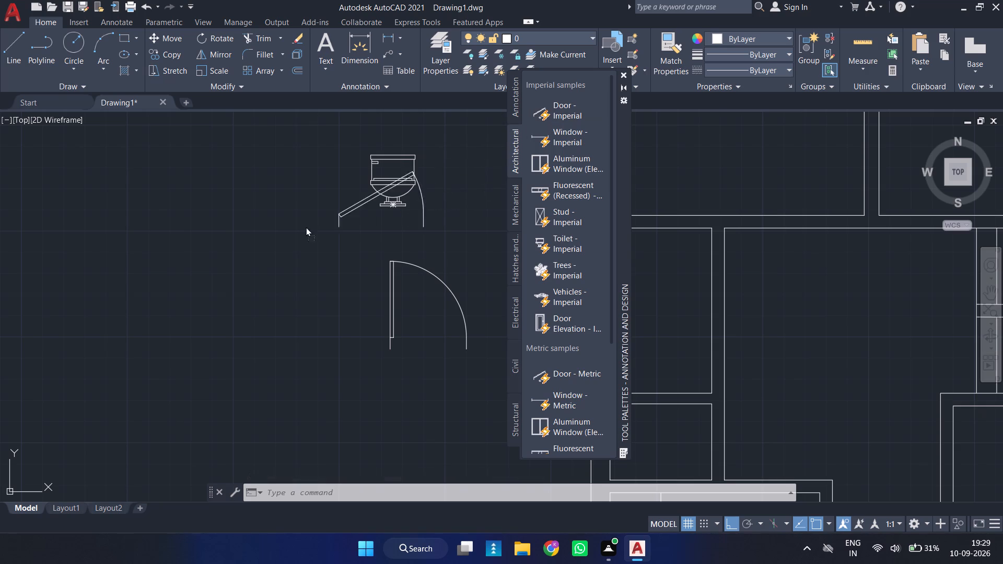
pyautogui.moveTo(306, 227); pyautogui.dragTo(216, 288)
pyautogui.click(232, 287)
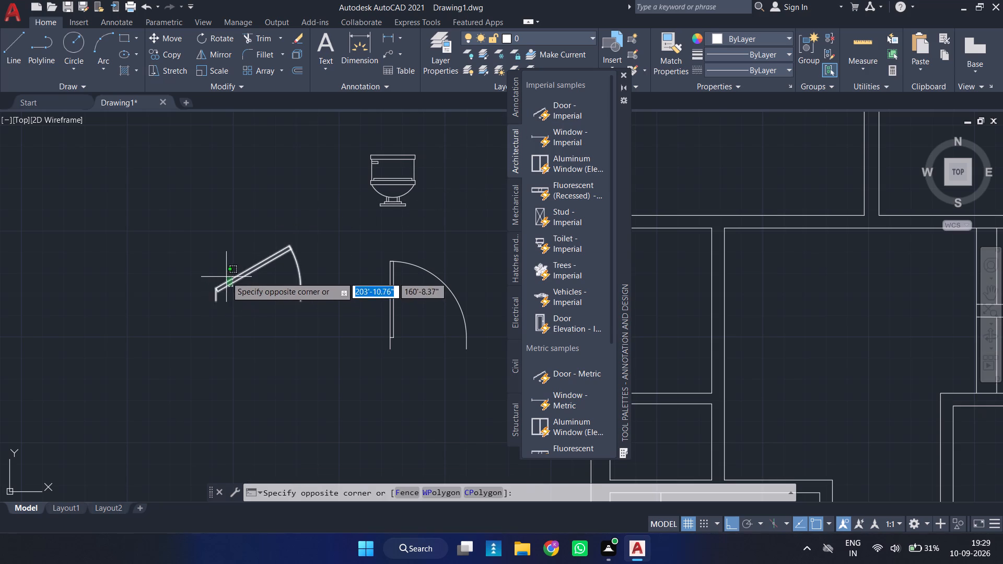
pyautogui.click(226, 277)
pyautogui.click(205, 254)
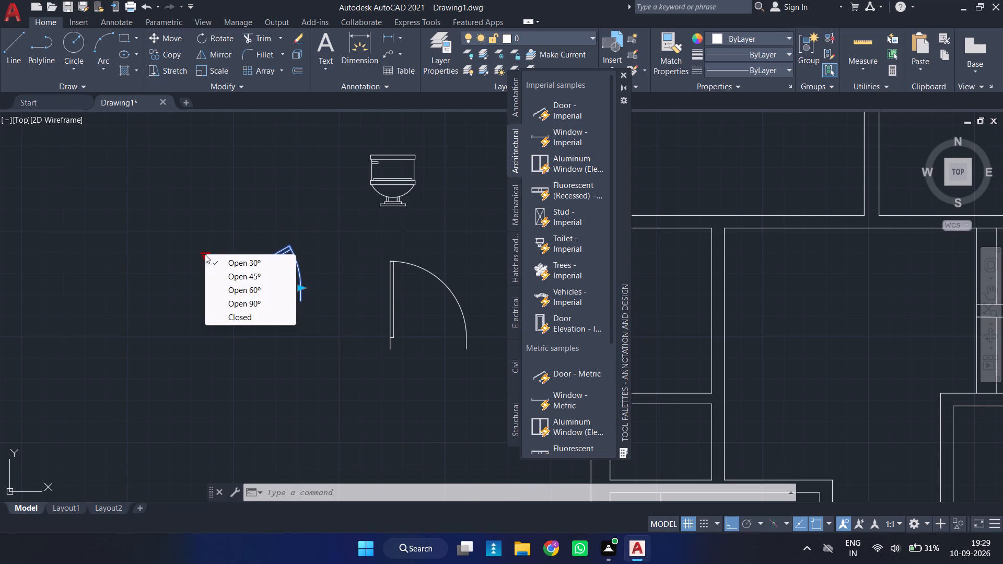
pyautogui.click(219, 300)
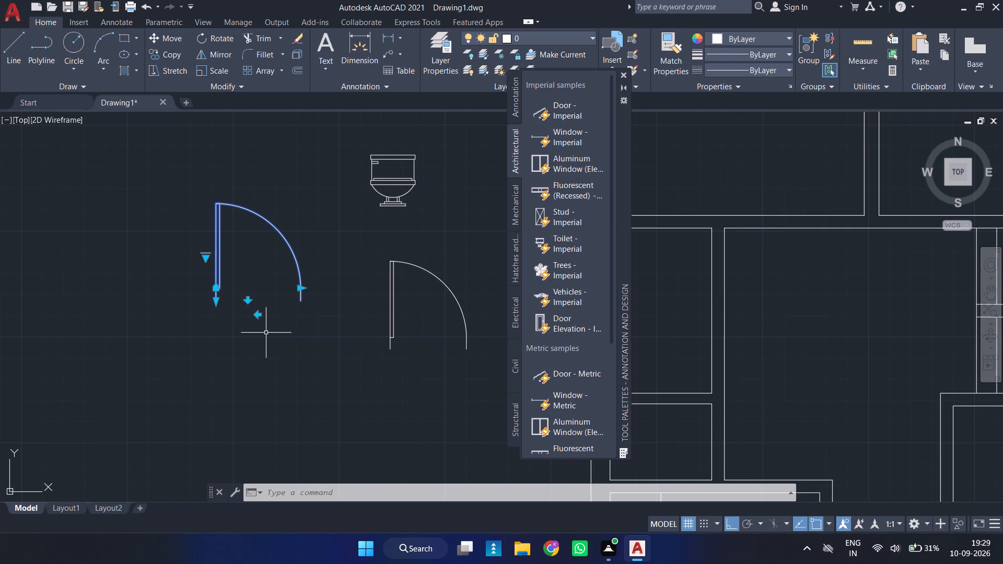
# Scale the new door block from its lower hinge-side corner, using its opening width as reference and 2' as the new length.
pyautogui.write('sc')
pyautogui.press('space')
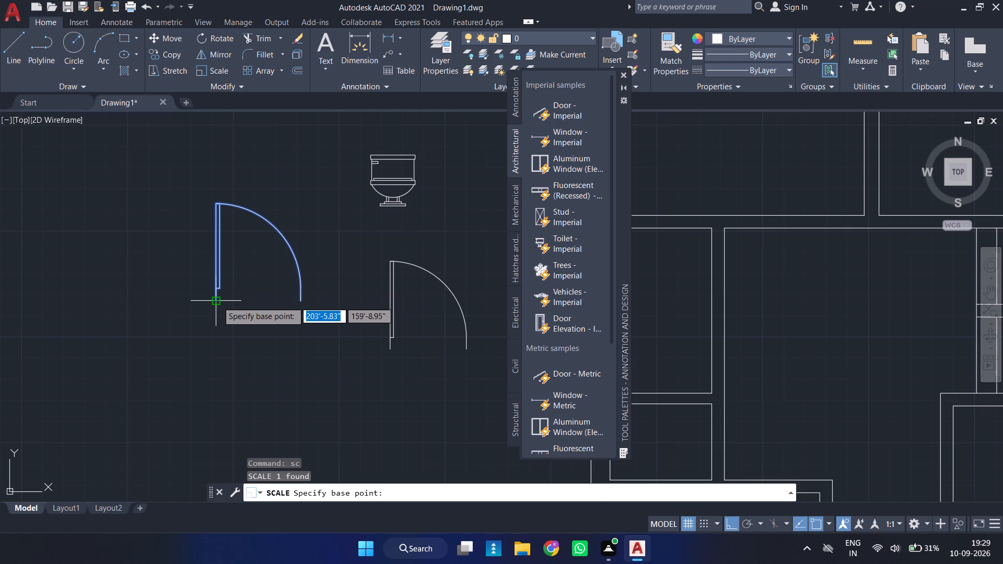
pyautogui.moveTo(218, 301); pyautogui.dragTo(226, 305)
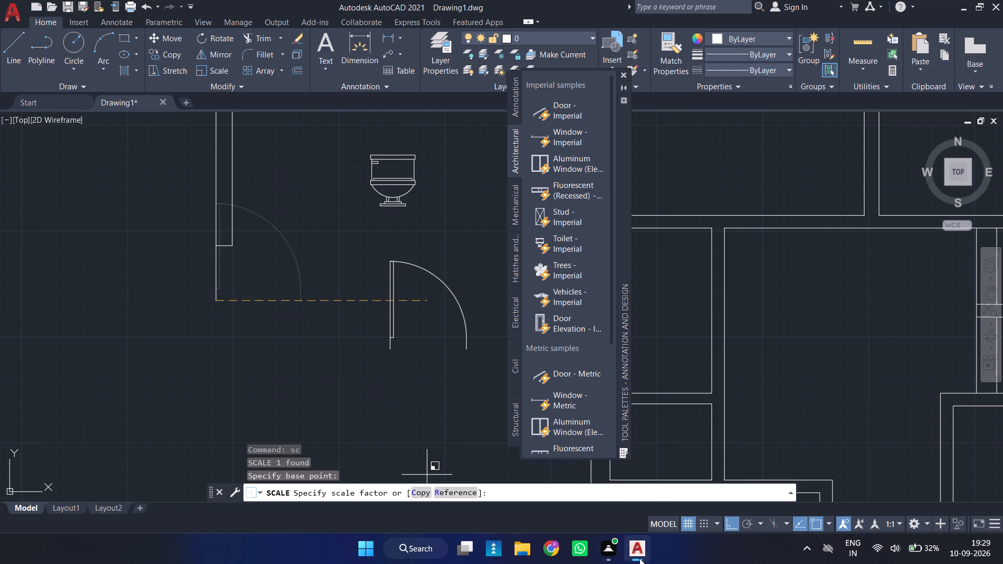
pyautogui.click(444, 495)
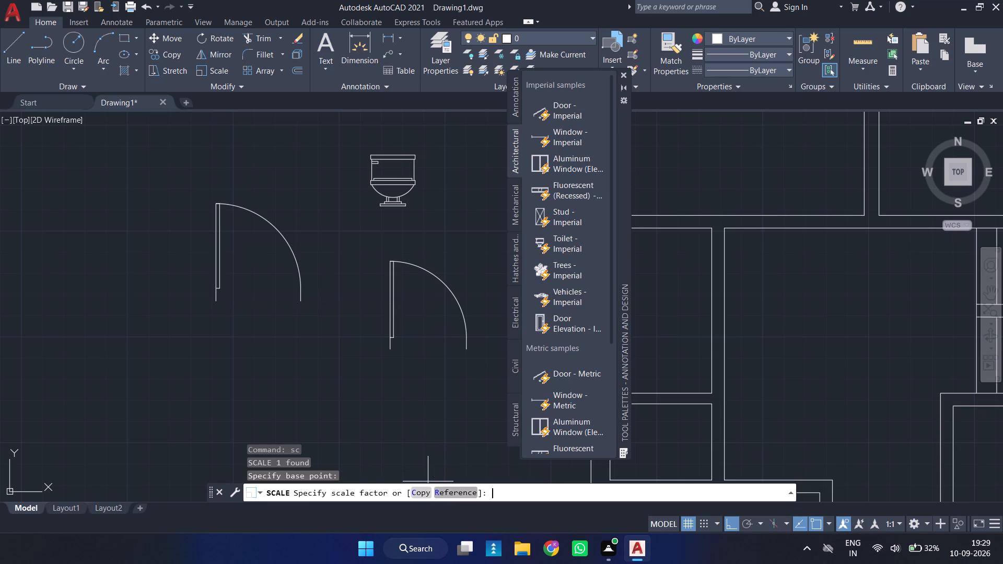
pyautogui.moveTo(215, 304); pyautogui.dragTo(220, 304)
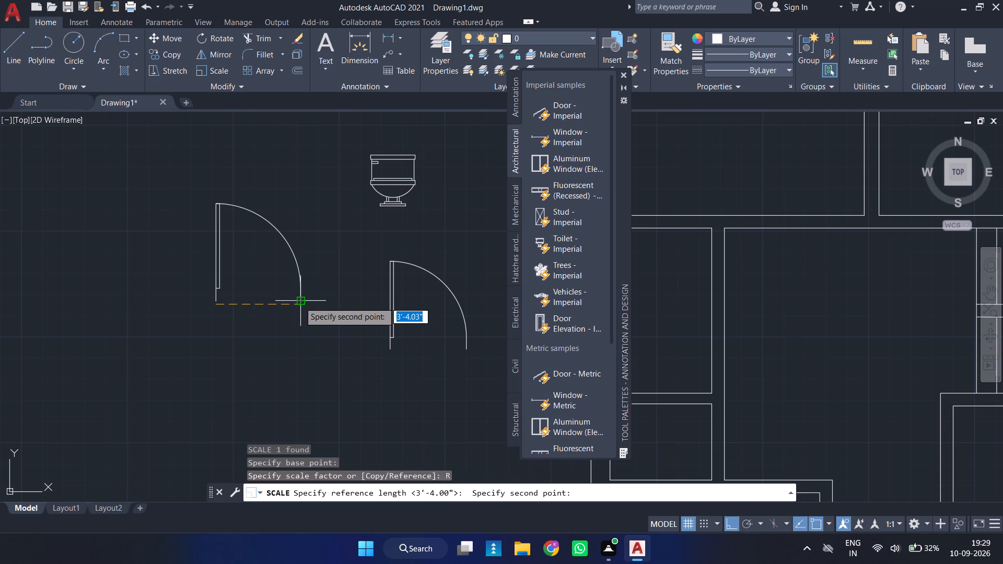
pyautogui.click(299, 302)
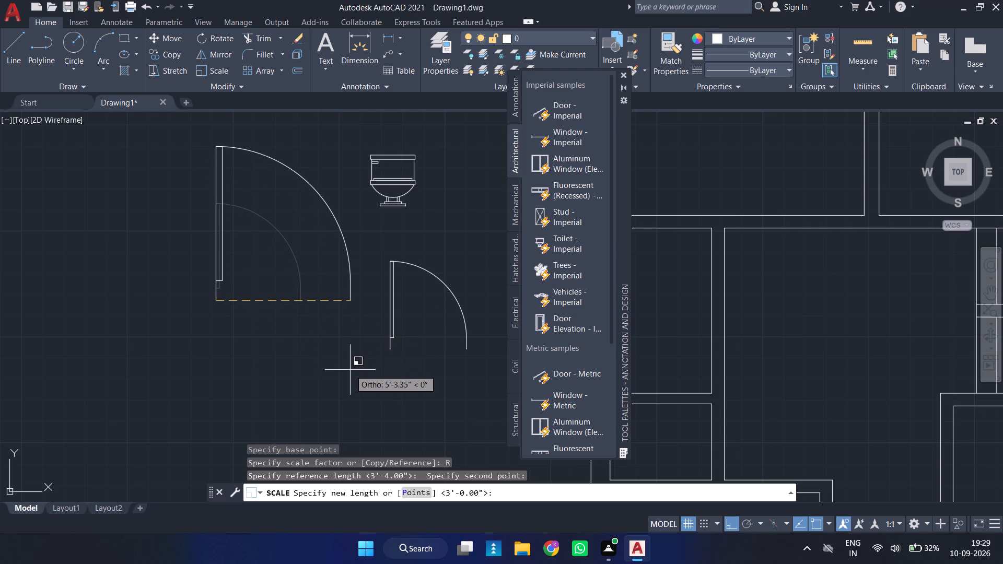
pyautogui.press('2')
pyautogui.press("'")
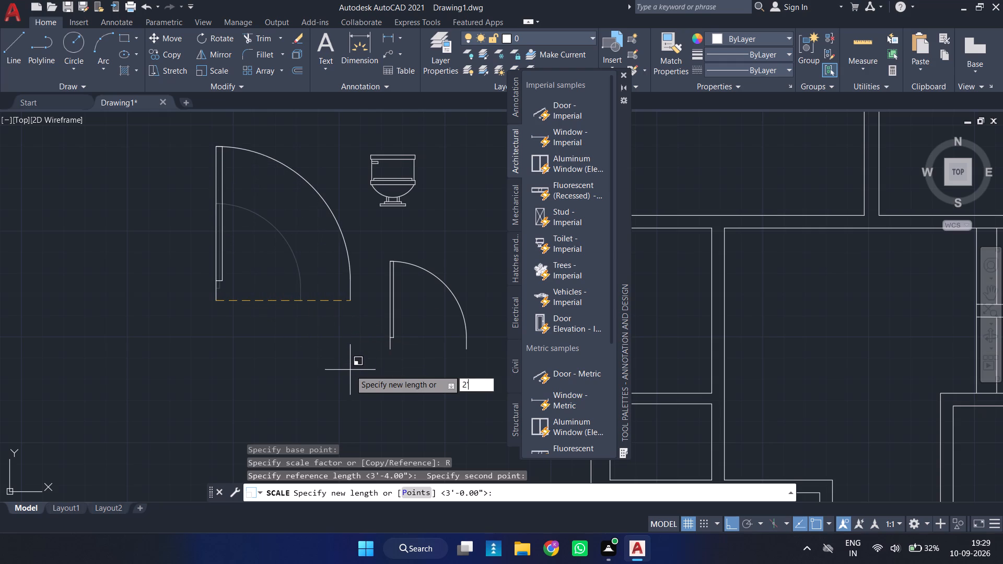
pyautogui.press('Return')
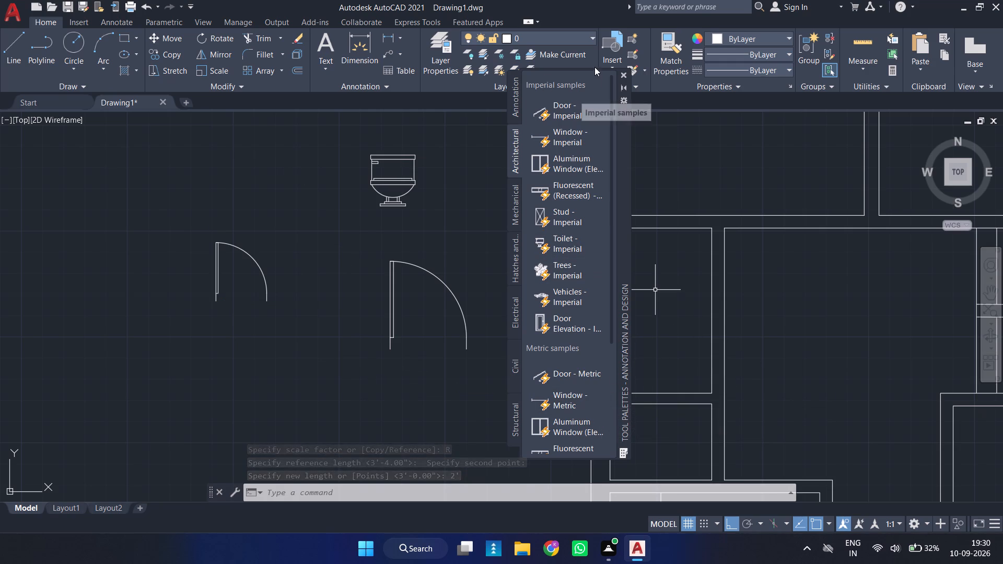
pyautogui.click(621, 73)
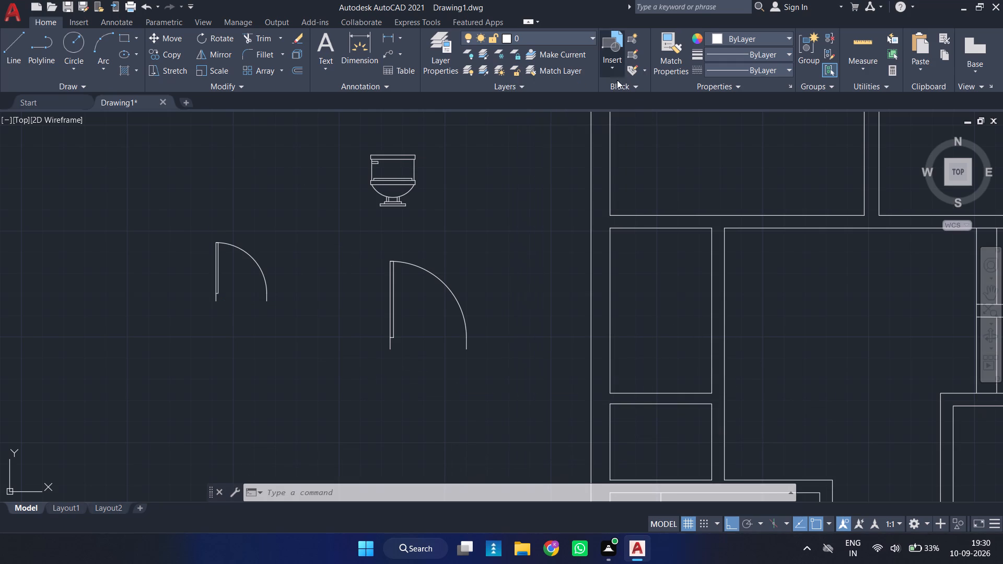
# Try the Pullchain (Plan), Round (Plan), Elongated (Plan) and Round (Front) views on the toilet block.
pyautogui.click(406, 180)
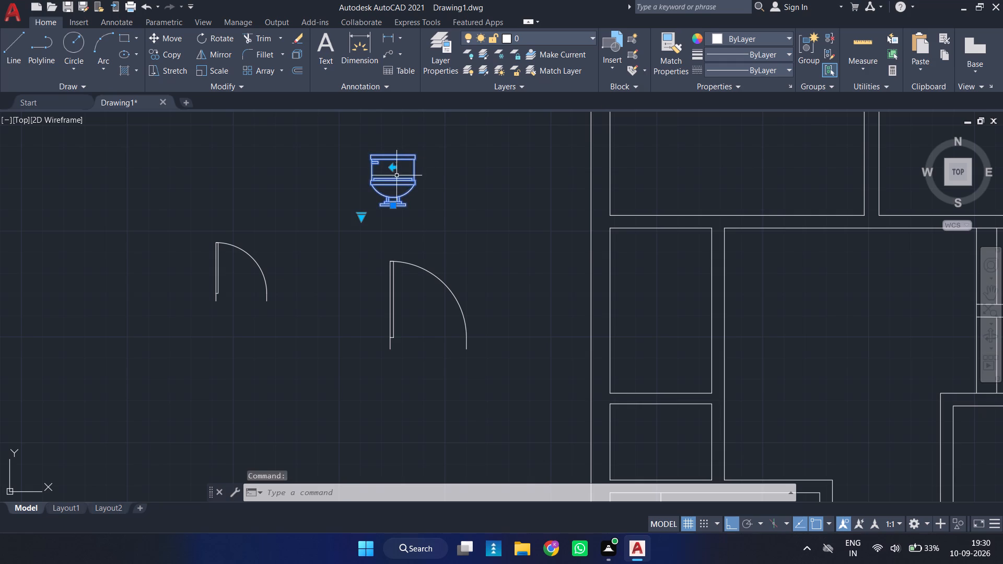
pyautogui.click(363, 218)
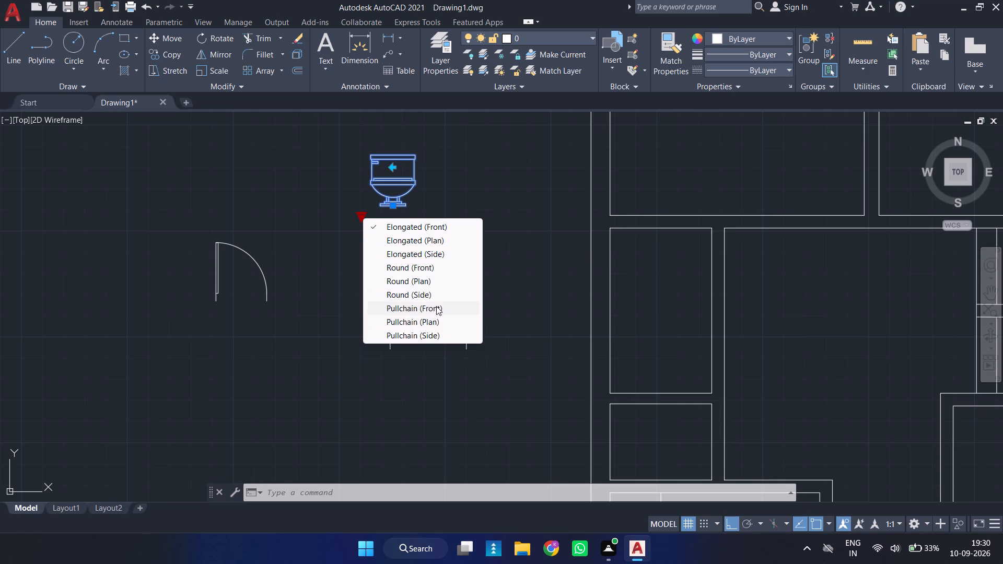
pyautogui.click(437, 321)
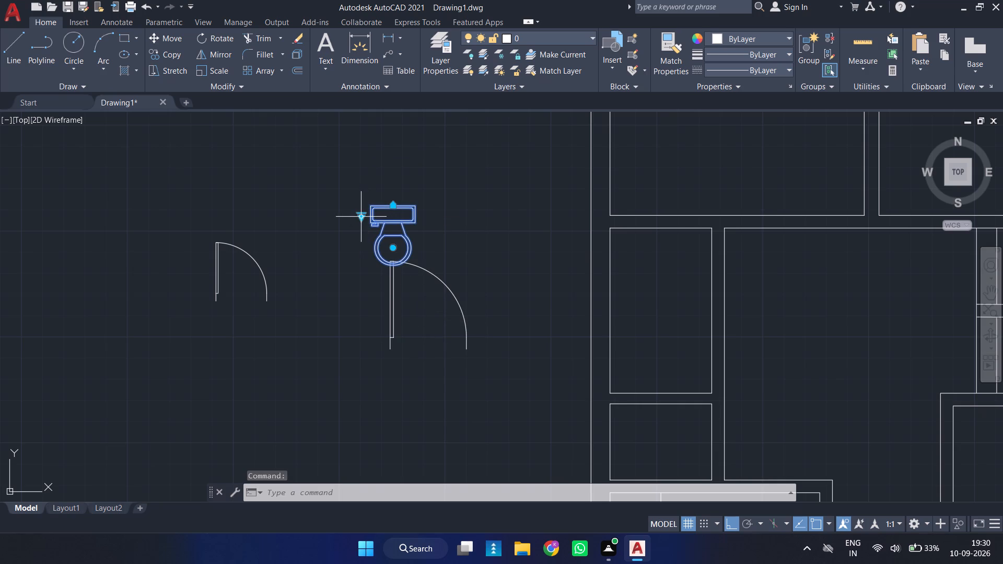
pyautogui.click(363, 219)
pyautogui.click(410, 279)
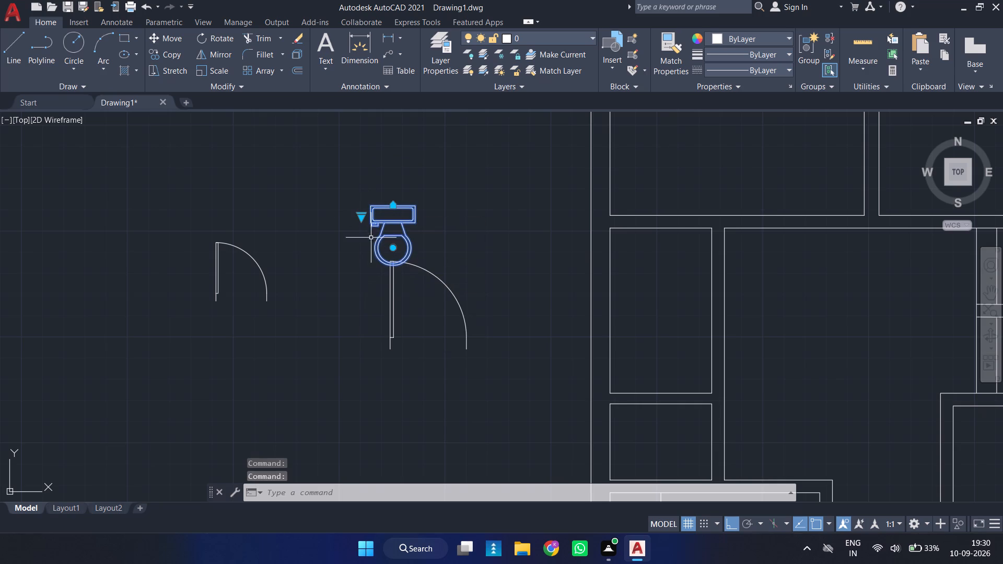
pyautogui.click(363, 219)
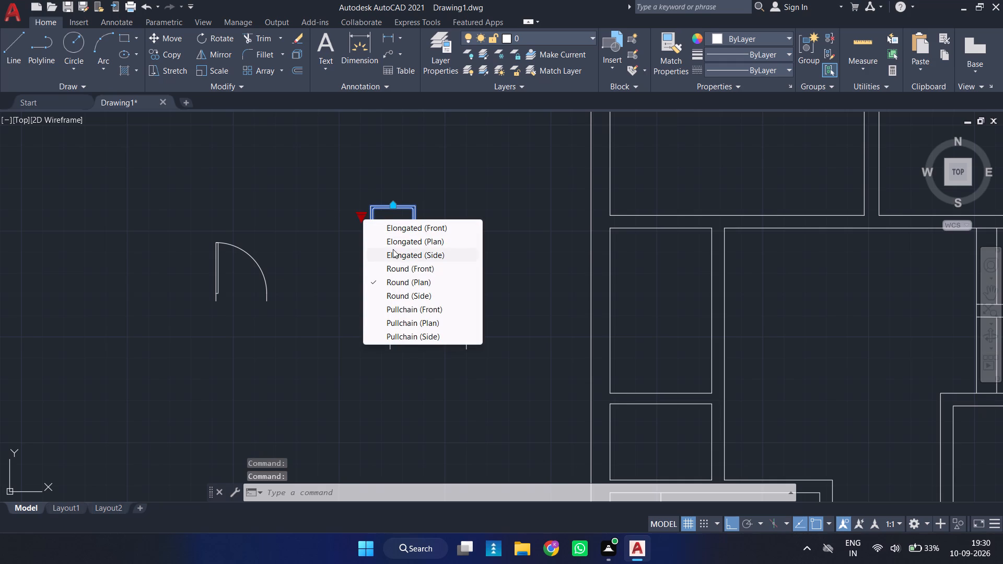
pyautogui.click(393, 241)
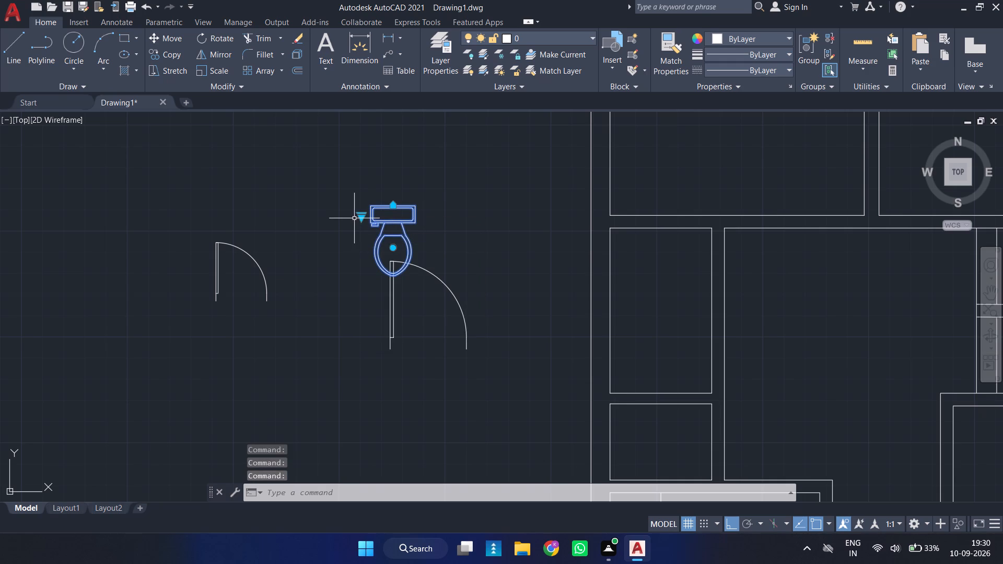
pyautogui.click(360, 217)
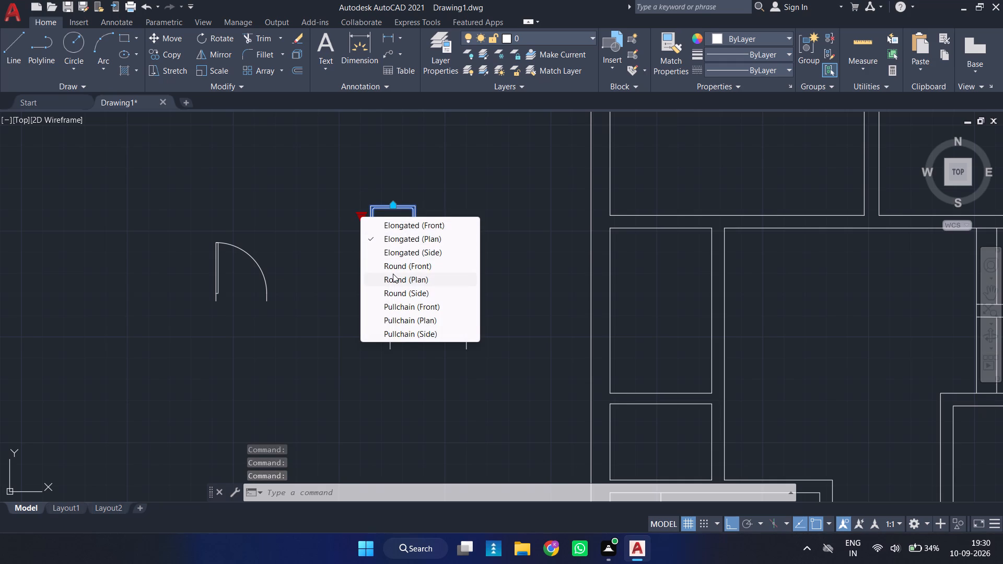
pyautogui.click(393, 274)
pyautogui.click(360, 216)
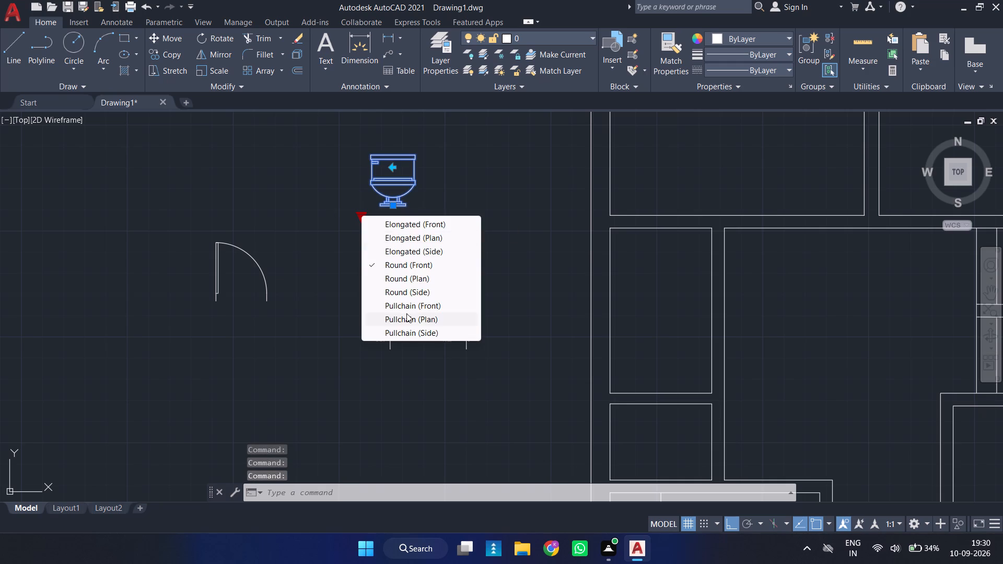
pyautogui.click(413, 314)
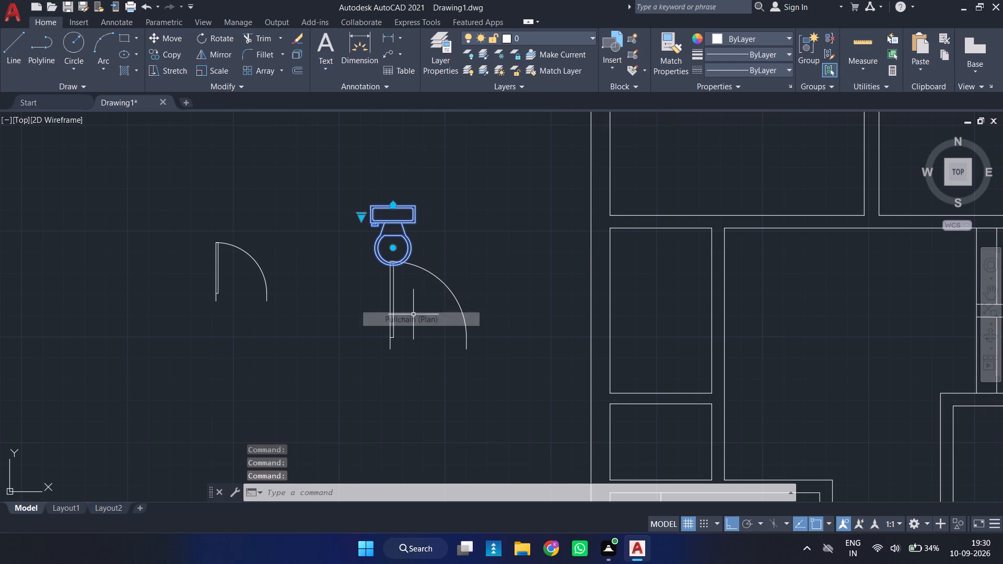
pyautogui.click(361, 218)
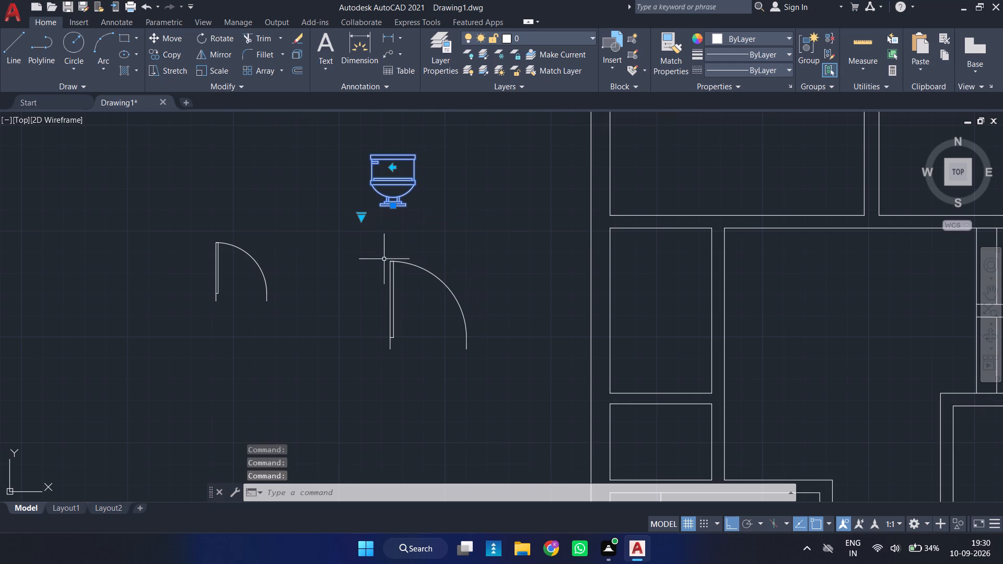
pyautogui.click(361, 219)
# Set the toilet block's view to Round (Plan).
pyautogui.click(360, 218)
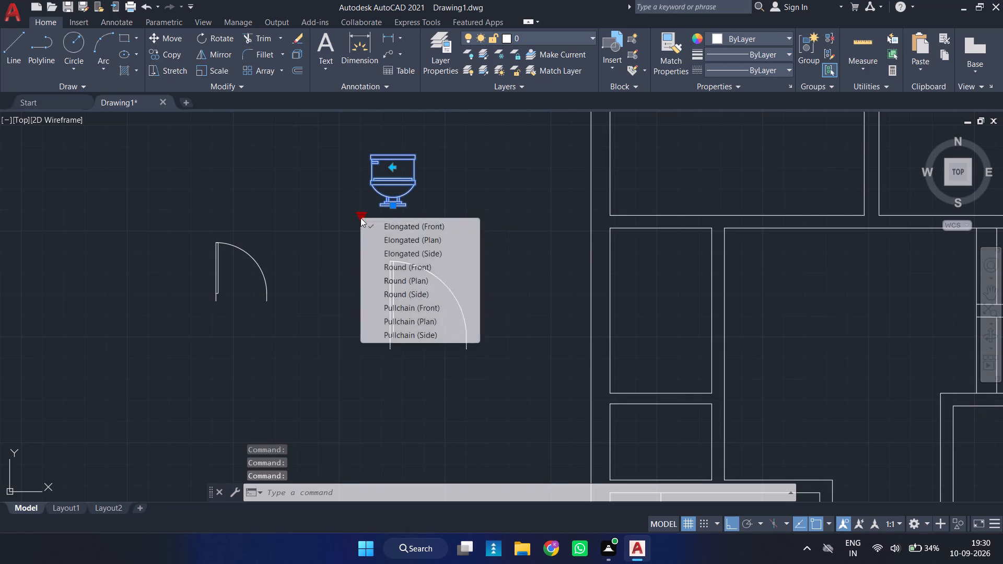
pyautogui.click(394, 277)
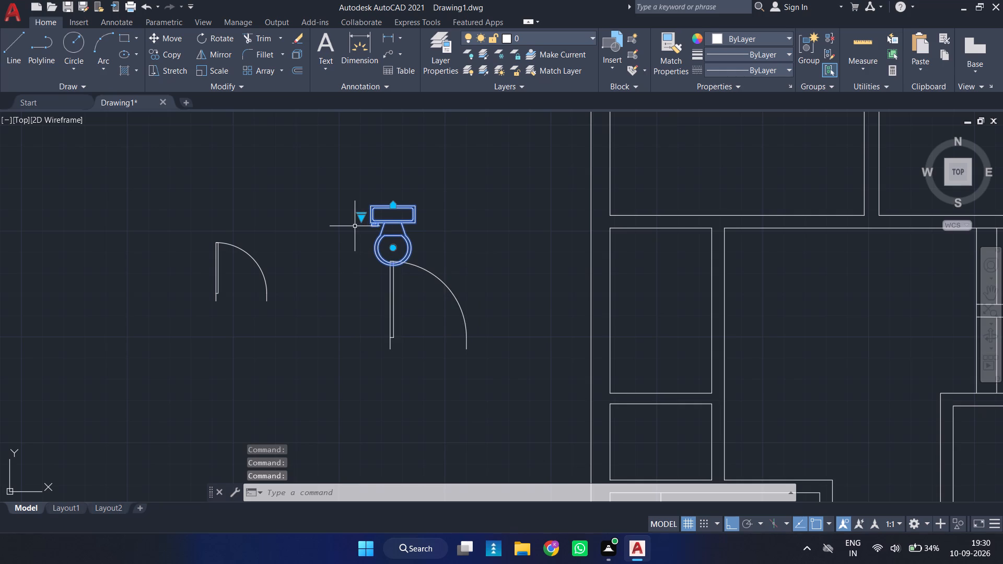
pyautogui.press('Escape')
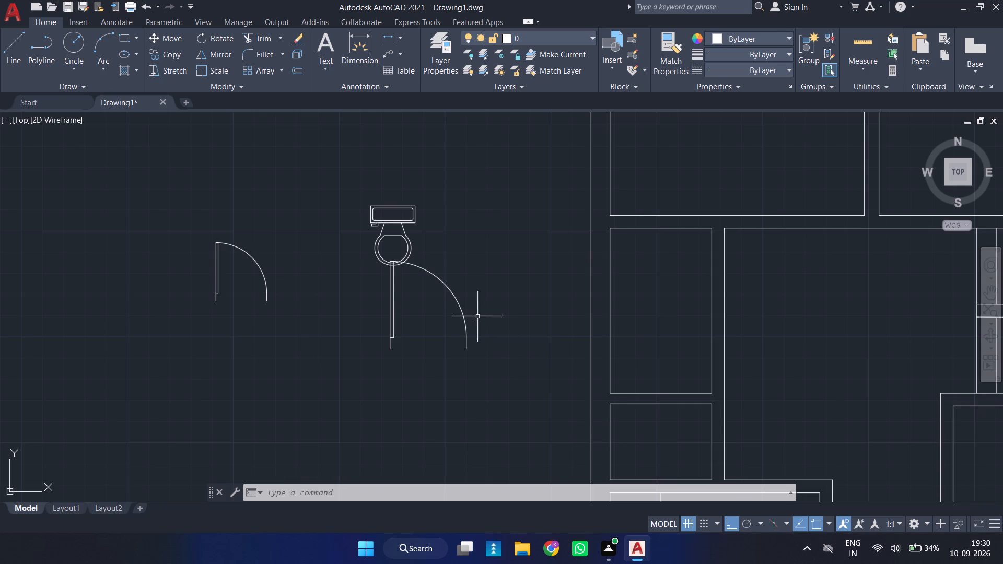
# Mirror the larger door block below the toilet.
pyautogui.click(468, 326)
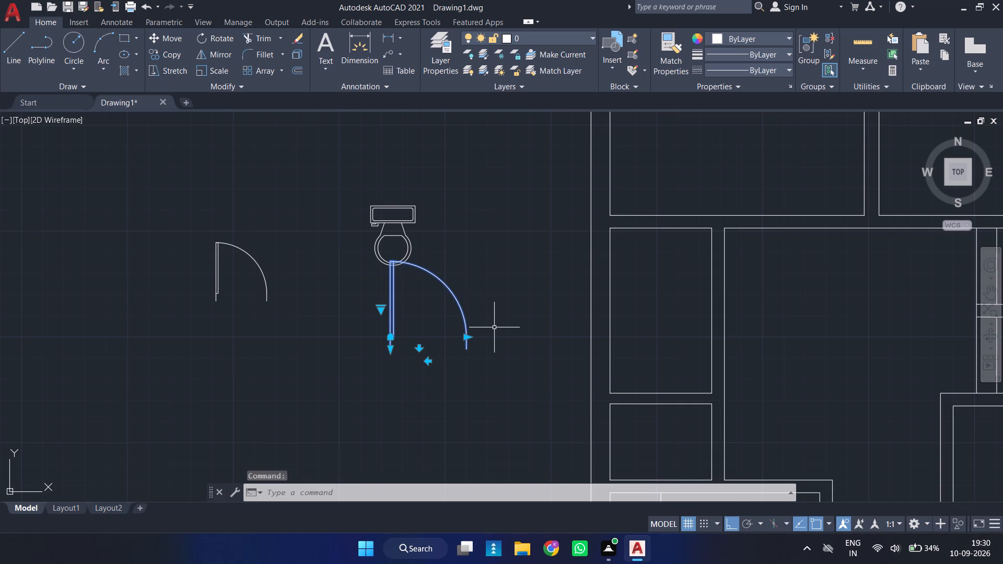
pyautogui.write('mi')
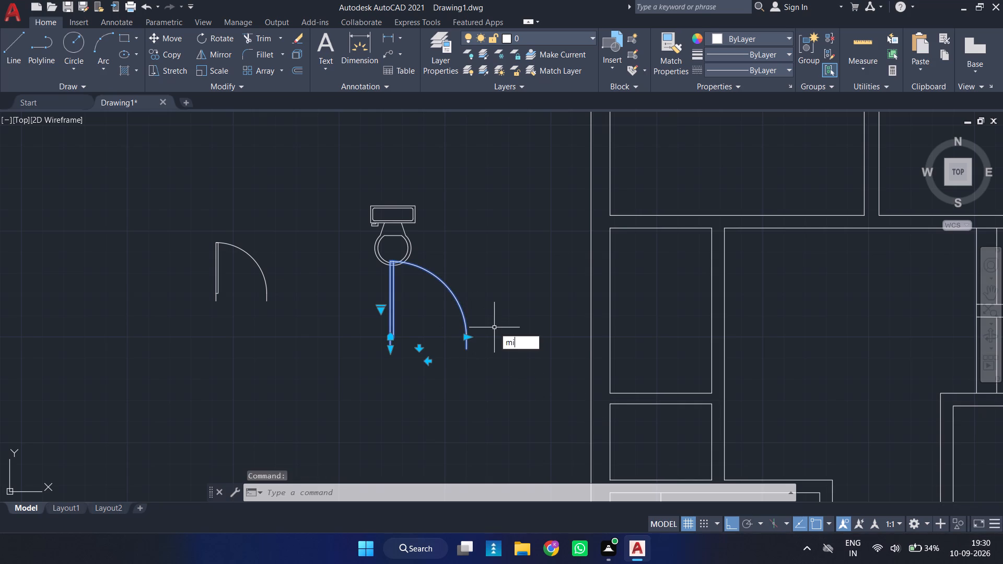
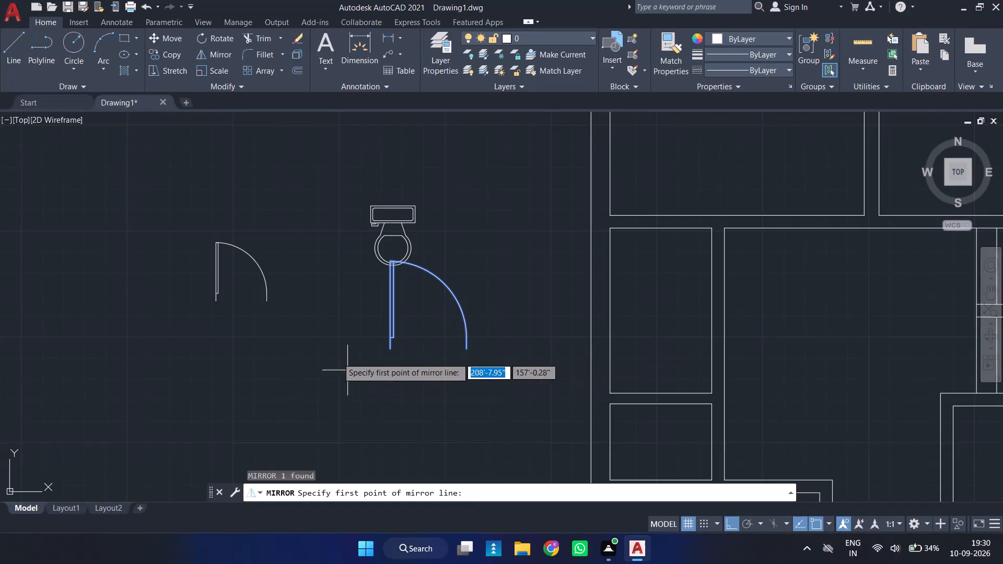
# Mirror the larger door across a vertical line on its hinge side, keeping the source door.
pyautogui.click(336, 358)
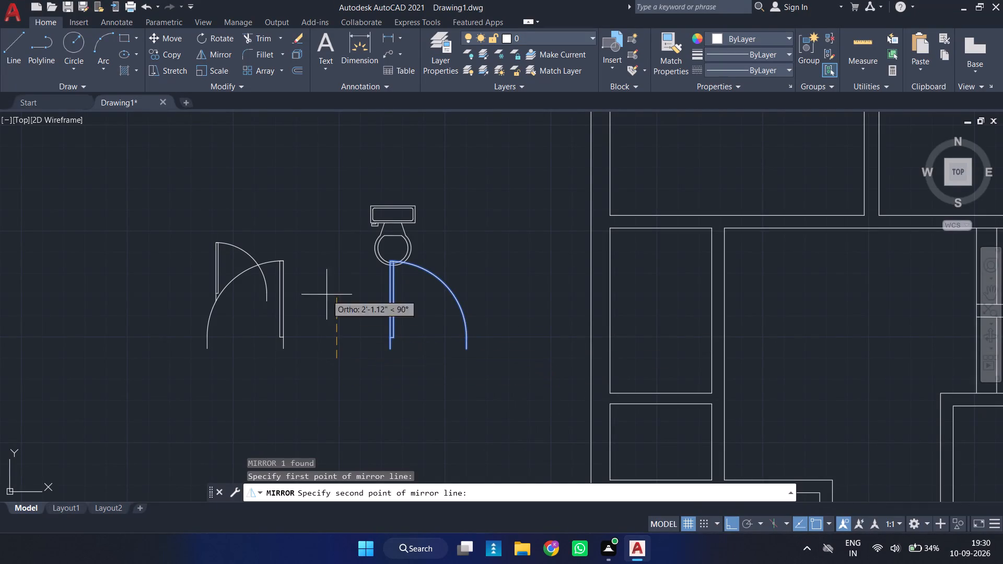
pyautogui.click(322, 168)
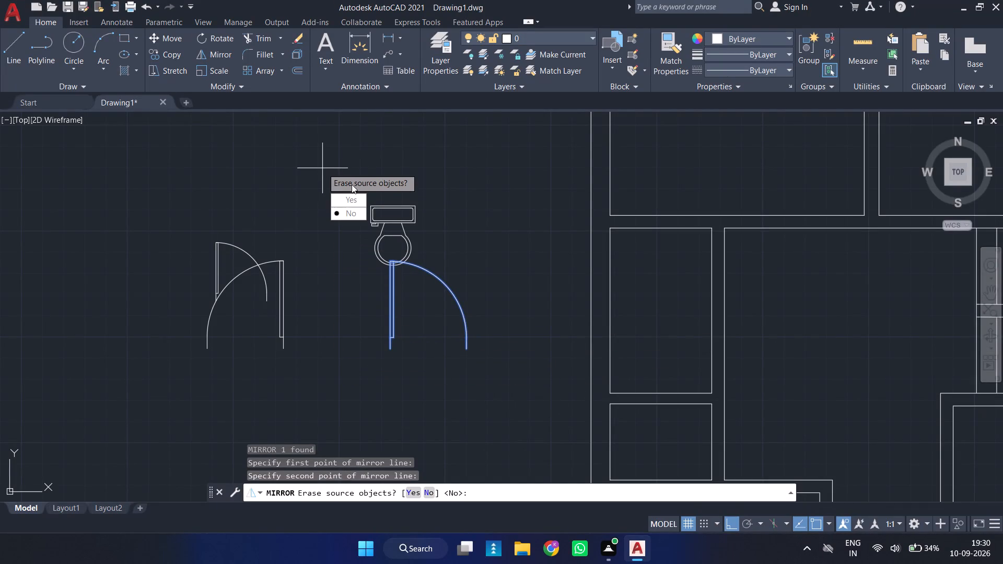
pyautogui.moveTo(357, 213); pyautogui.dragTo(322, 168)
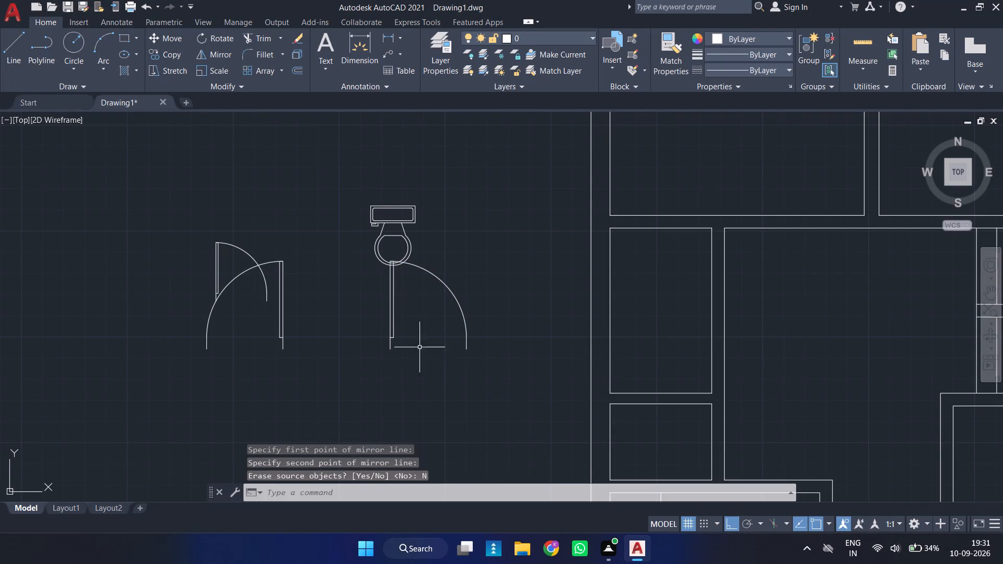
# Mirror the flipped larger door downward across a horizontal line below it, keeping the source door.
pyautogui.click(391, 328)
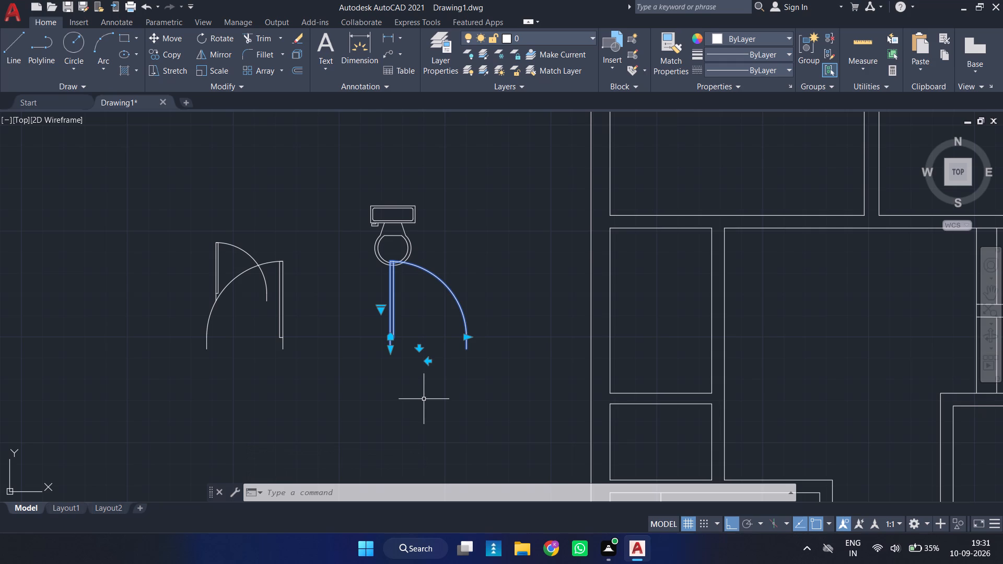
pyautogui.press('Escape')
pyautogui.write('mi')
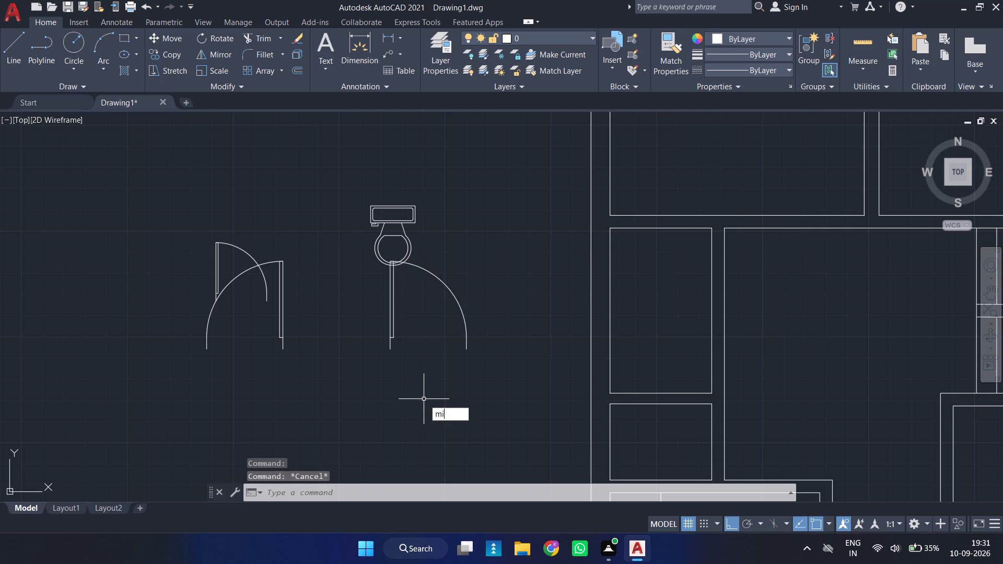
pyautogui.press('Return')
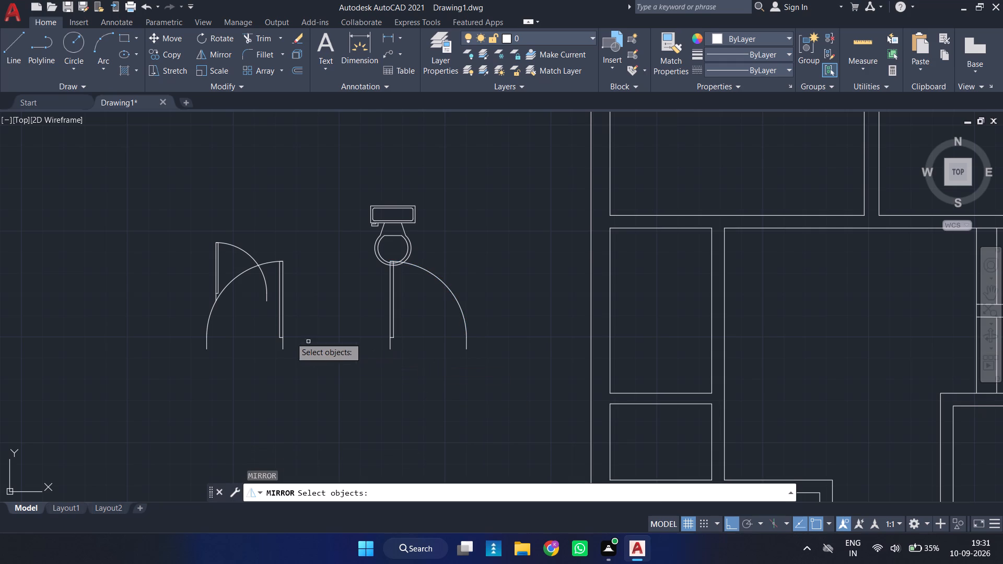
pyautogui.click(279, 327)
pyautogui.rightClick(282, 326)
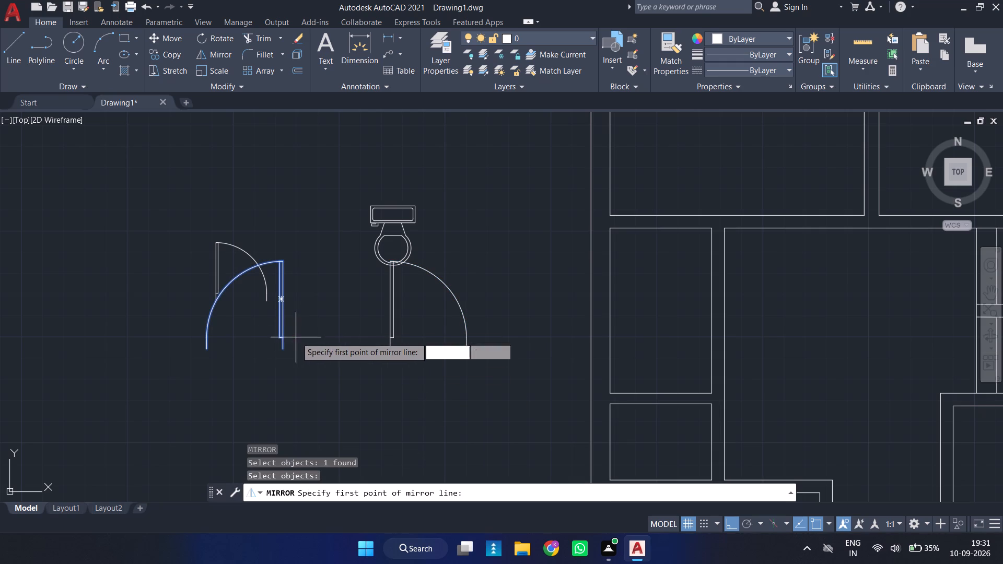
pyautogui.click(312, 393)
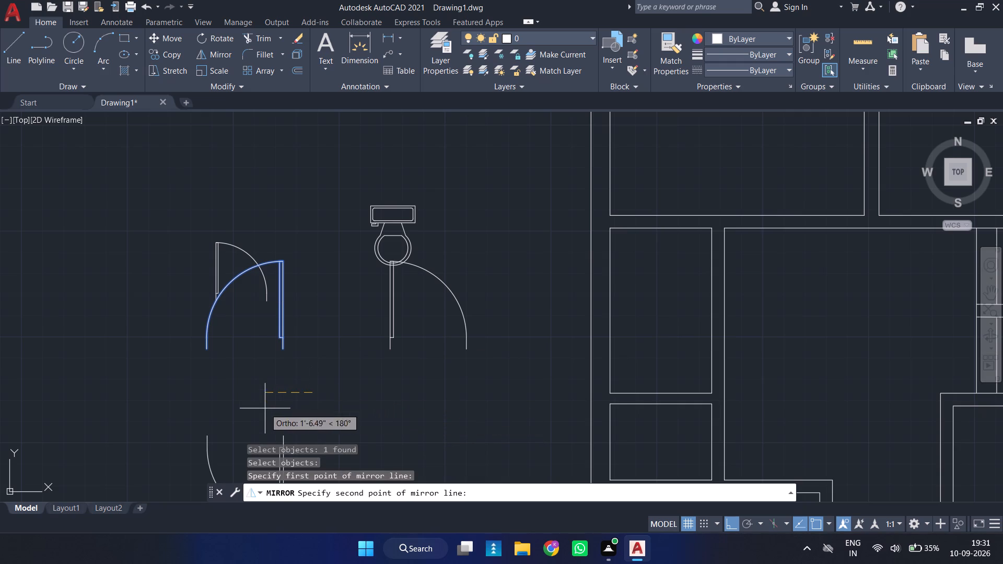
pyautogui.click(148, 406)
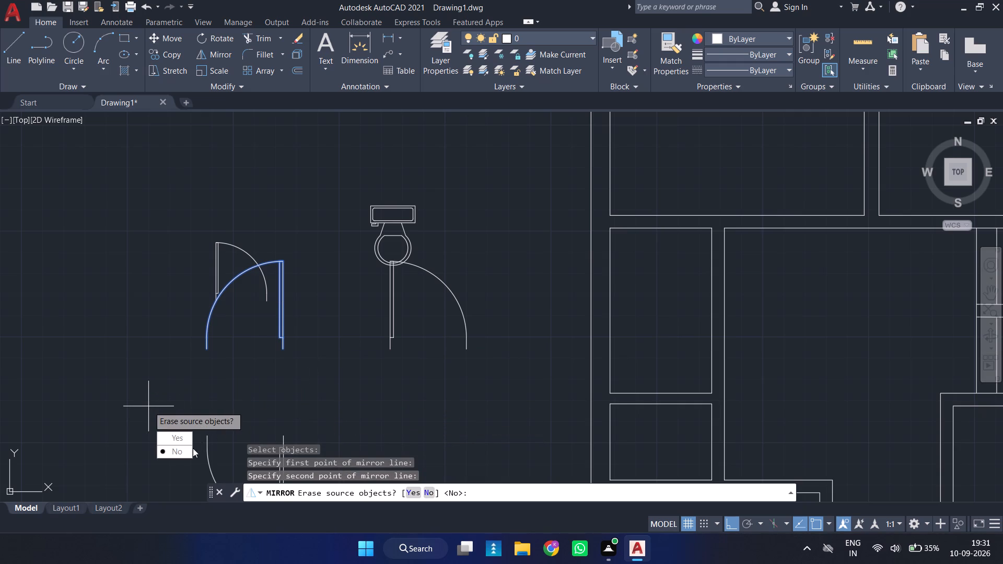
pyautogui.moveTo(180, 450); pyautogui.dragTo(148, 406)
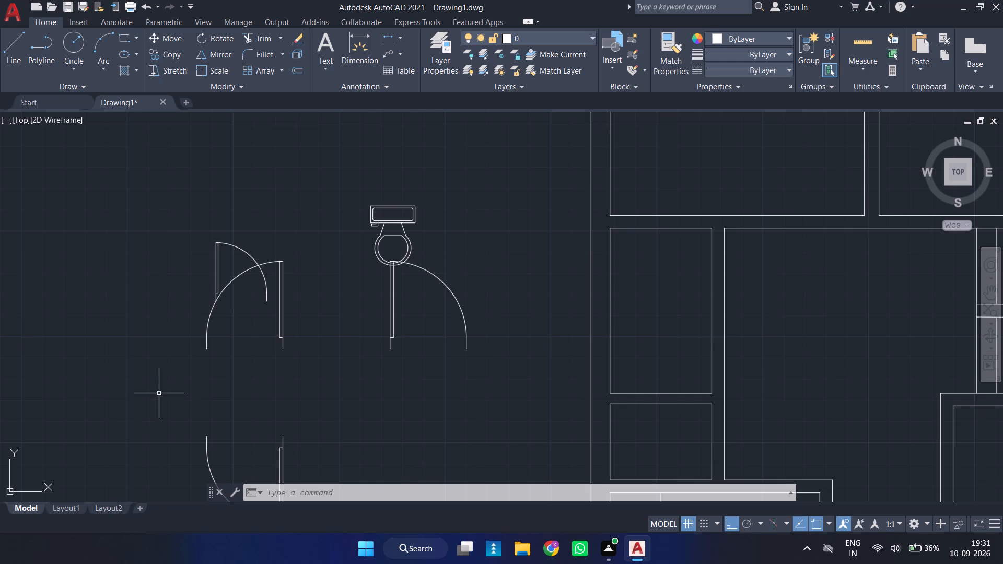
# Copy the downward-swinging larger door once, horizontally towards the floor plan and below the original larger door.
pyautogui.scroll(-1, 385, 228)
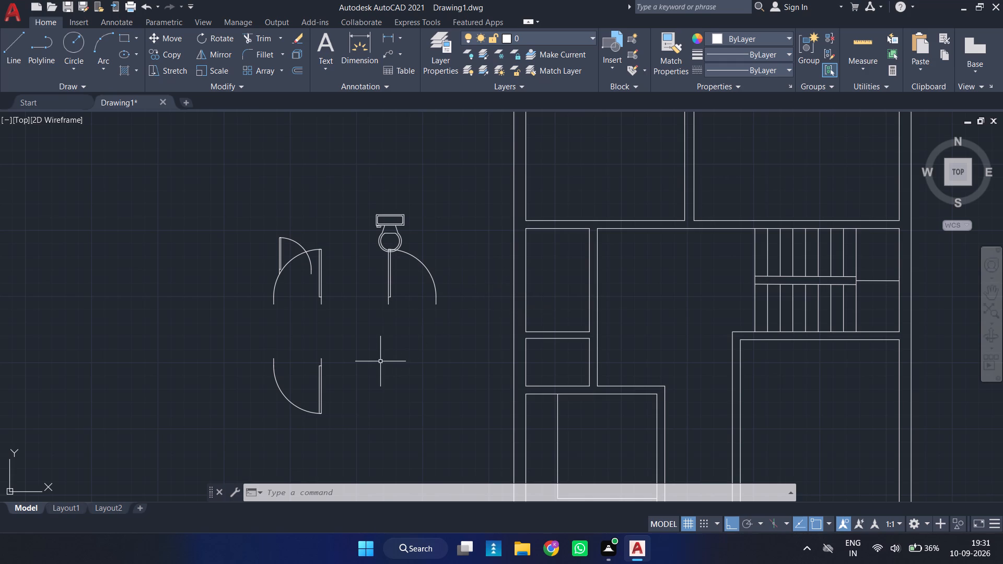
pyautogui.moveTo(309, 387); pyautogui.dragTo(316, 381)
pyautogui.click(334, 380)
pyautogui.click(333, 380)
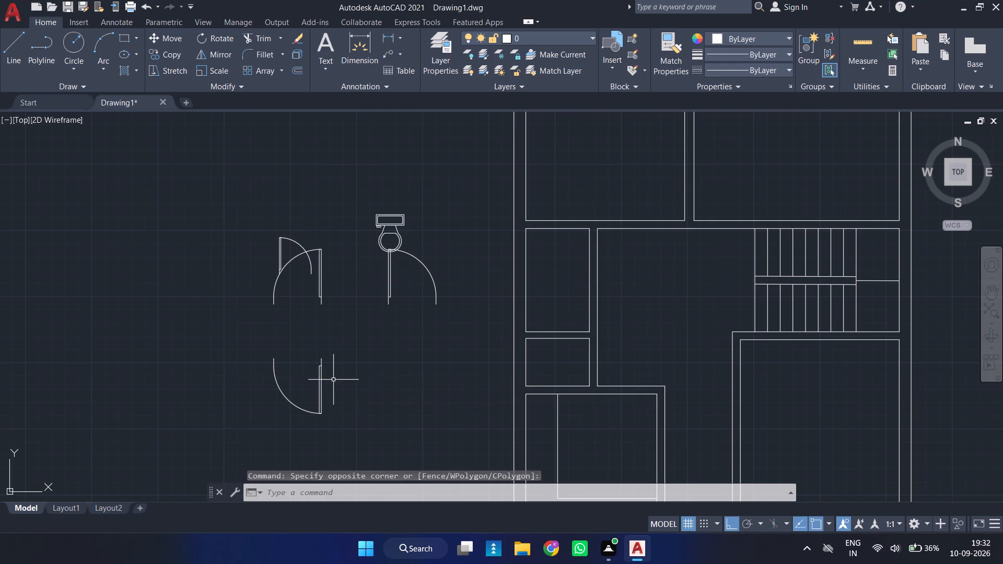
pyautogui.click(318, 371)
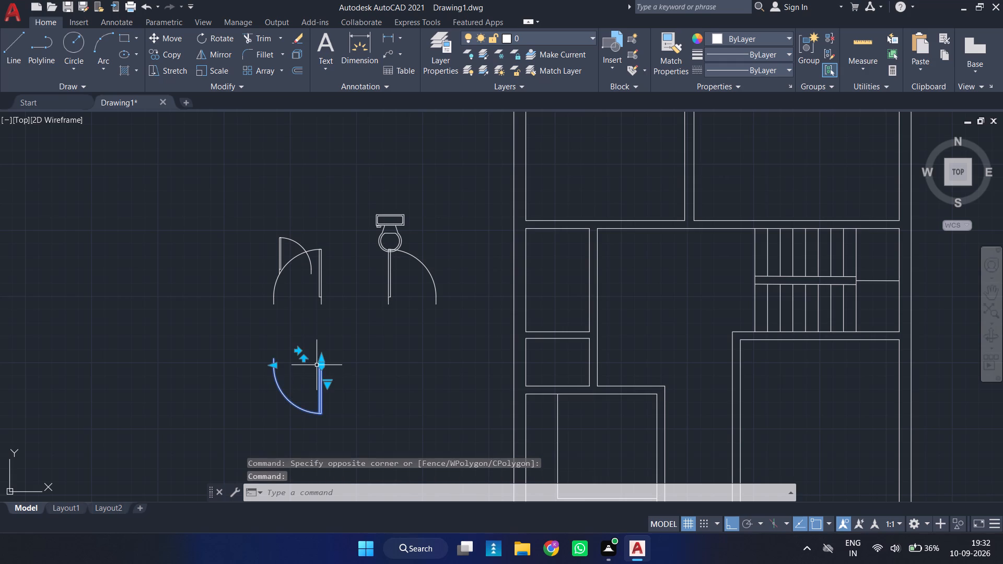
pyautogui.write('co')
pyautogui.press('Return')
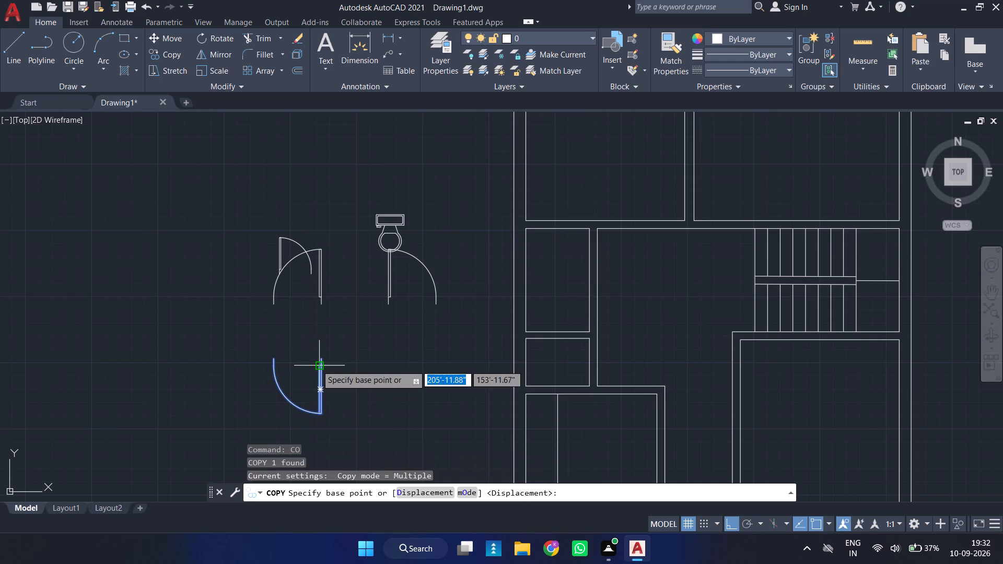
pyautogui.click(325, 352)
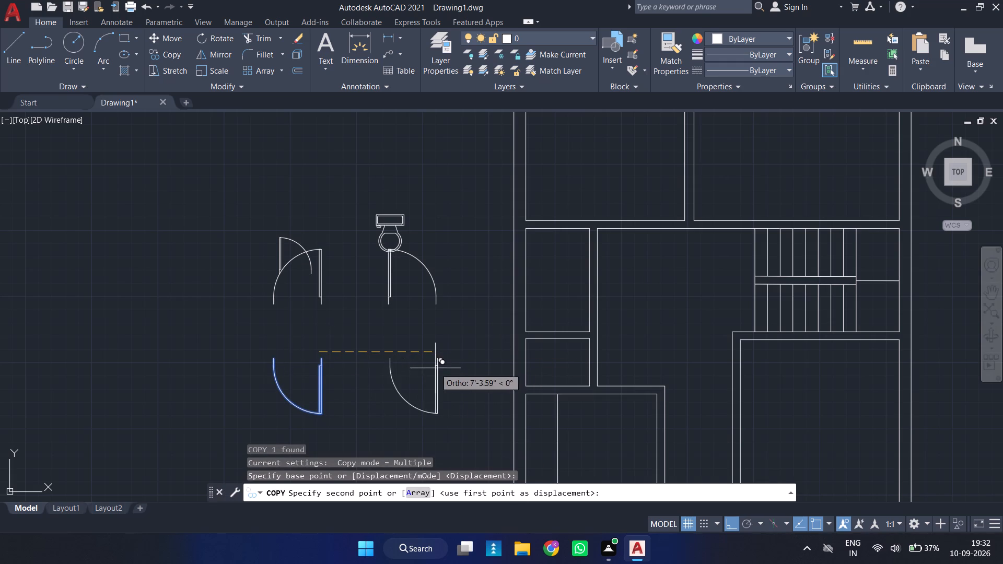
pyautogui.click(394, 379)
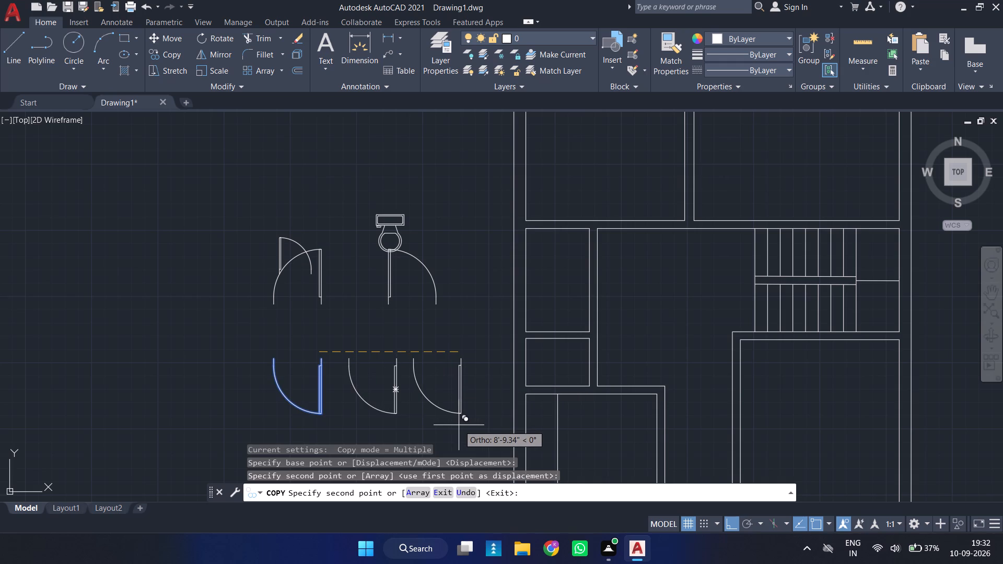
pyautogui.press('Escape')
# Rotate the copied larger door 90° counterclockwise about the upper end of its hinge side.
pyautogui.write('ro')
pyautogui.press('Return')
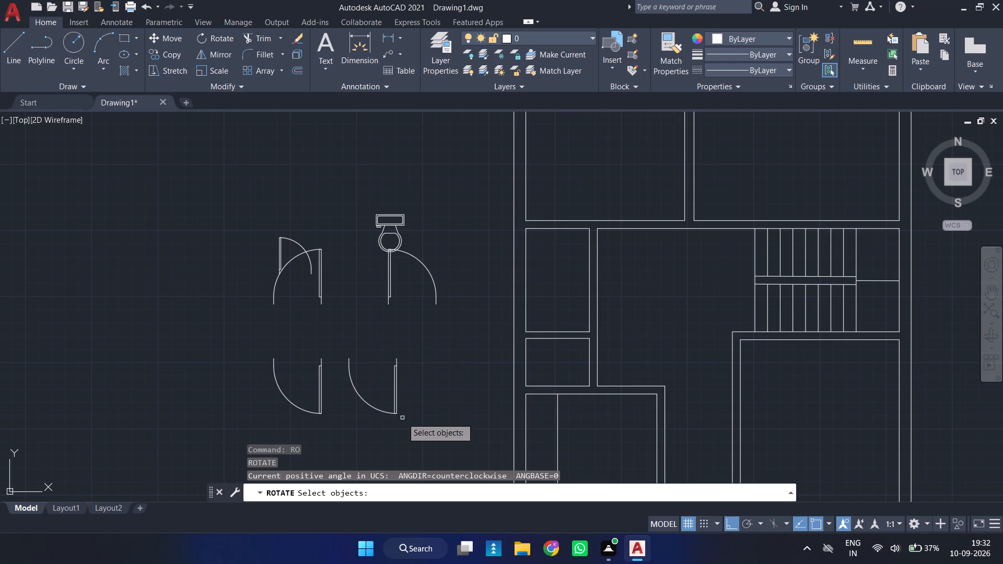
pyautogui.click(397, 398)
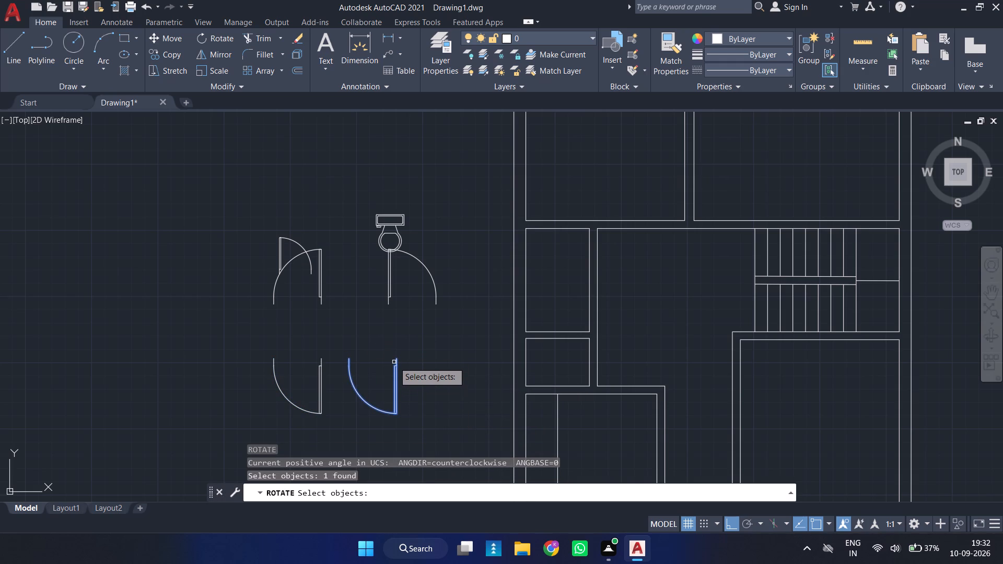
pyautogui.rightClick(394, 362)
pyautogui.rightClick(394, 359)
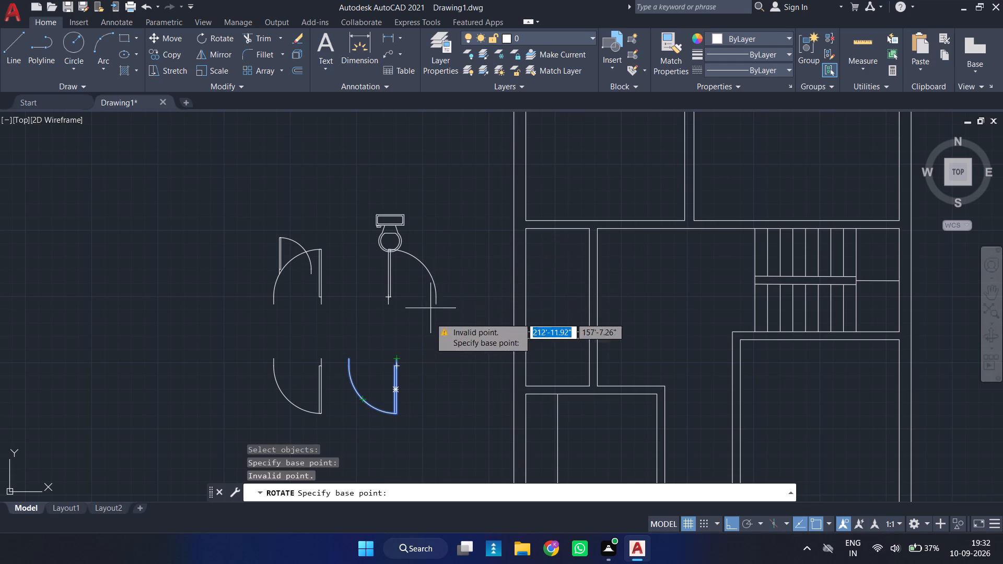
pyautogui.rightClick(394, 360)
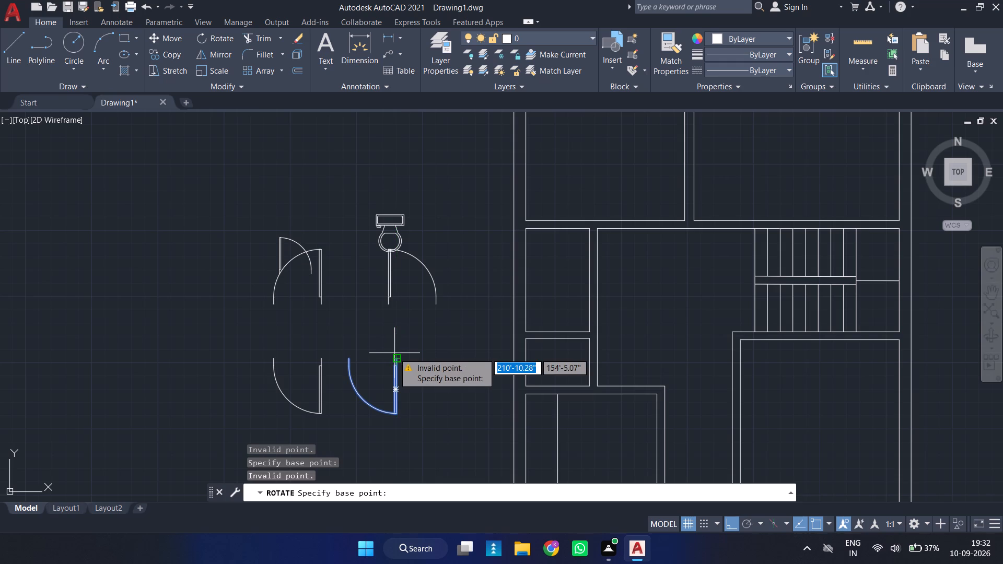
pyautogui.scroll(2, 393, 351)
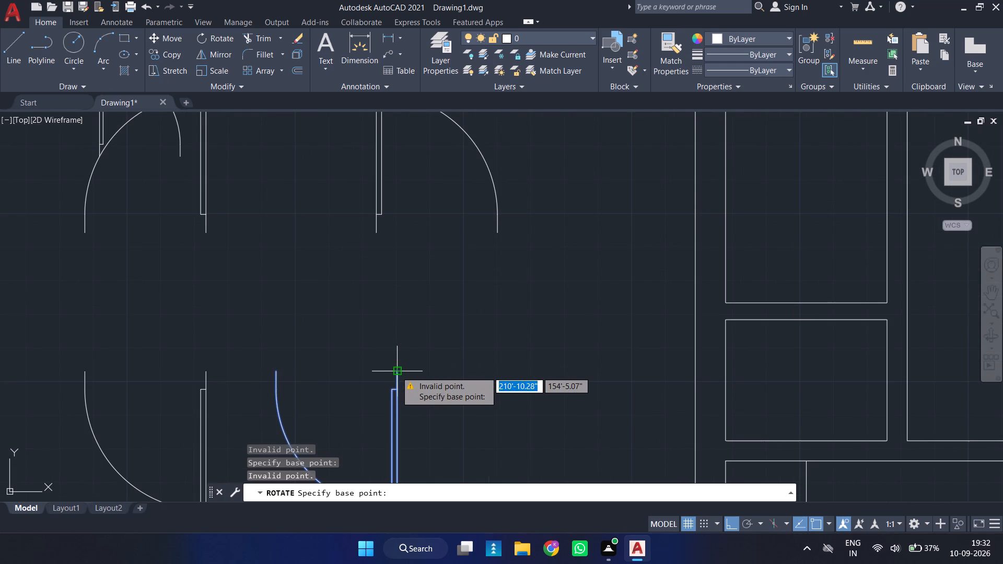
pyautogui.click(396, 371)
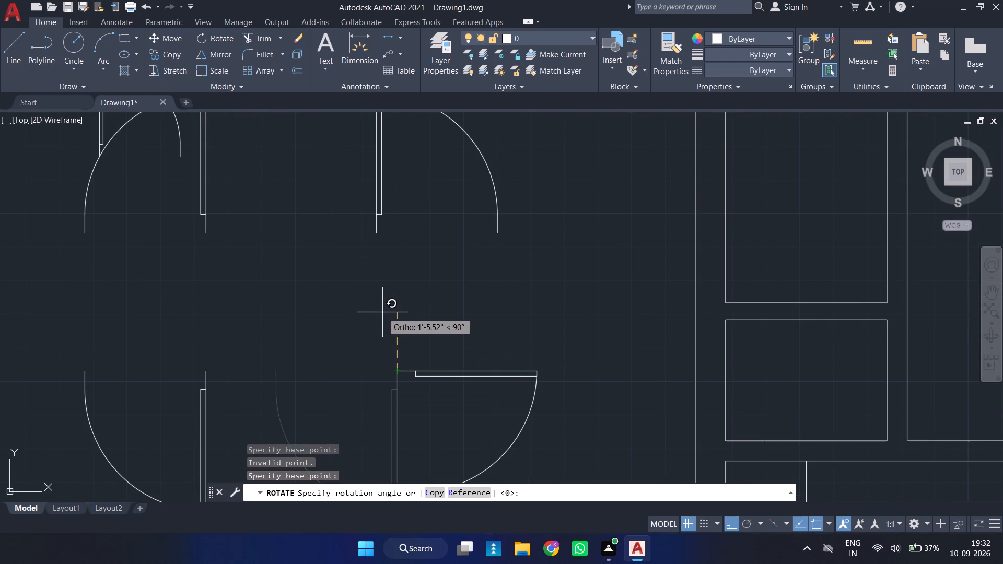
pyautogui.click(382, 312)
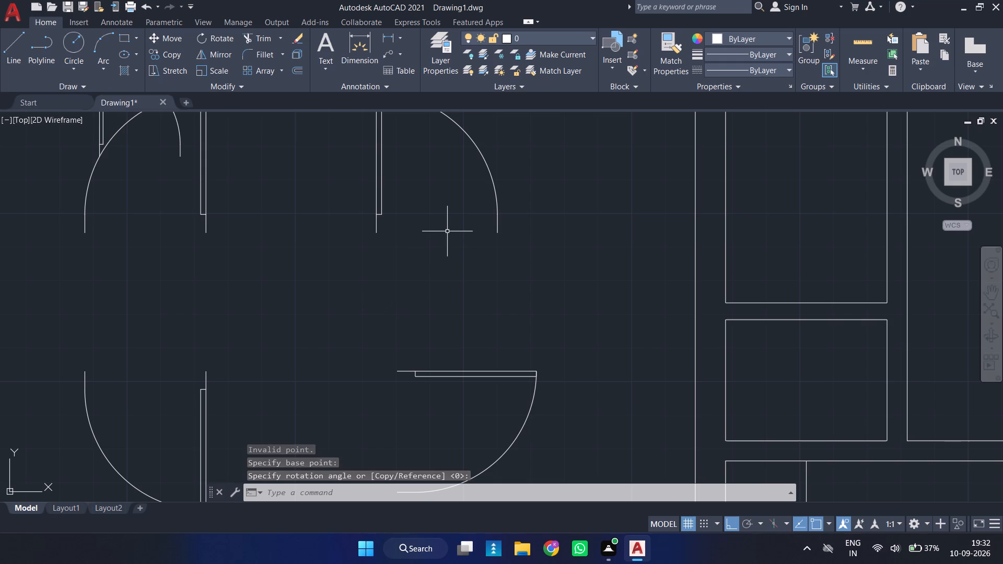
# Move the smaller door away from the overlapping larger door into the empty space farther from the floor plan.
pyautogui.scroll(-1, 450, 234)
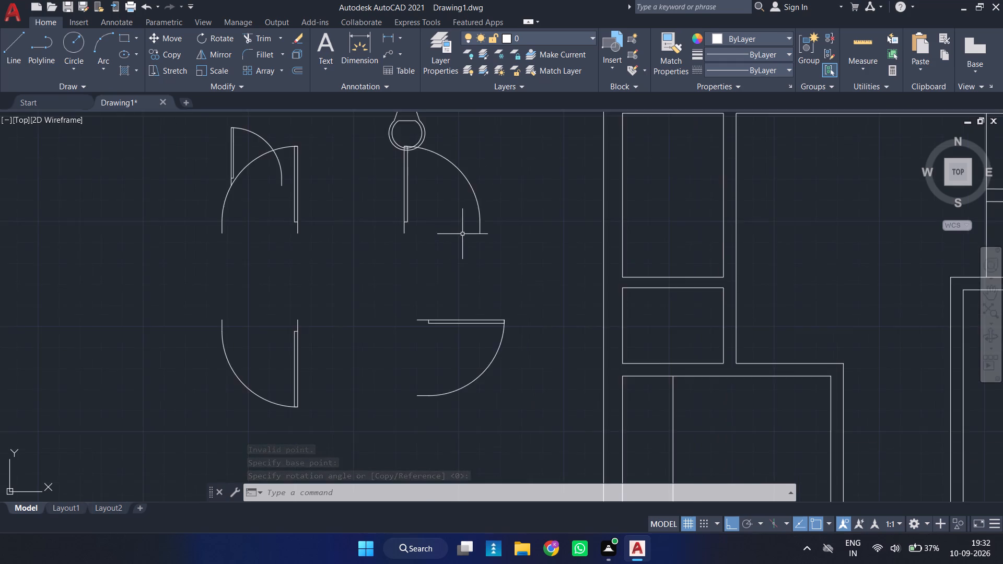
pyautogui.scroll(-2, 470, 236)
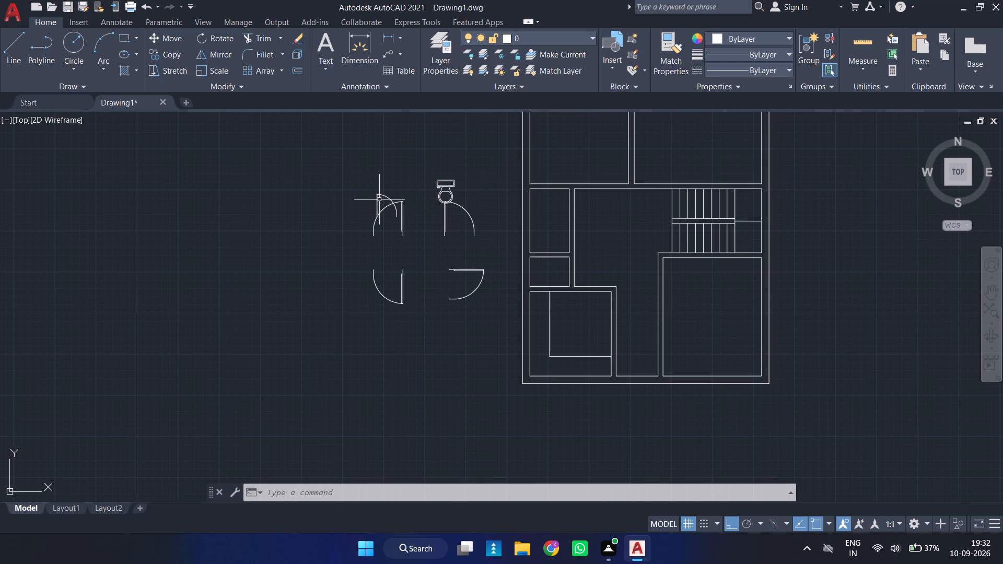
pyautogui.click(379, 199)
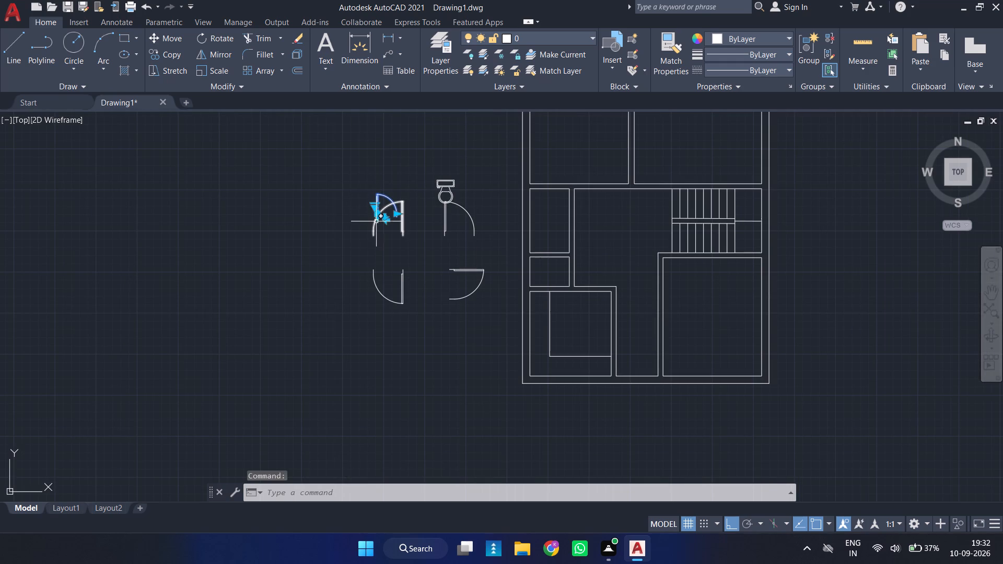
pyautogui.click(376, 214)
pyautogui.click(290, 195)
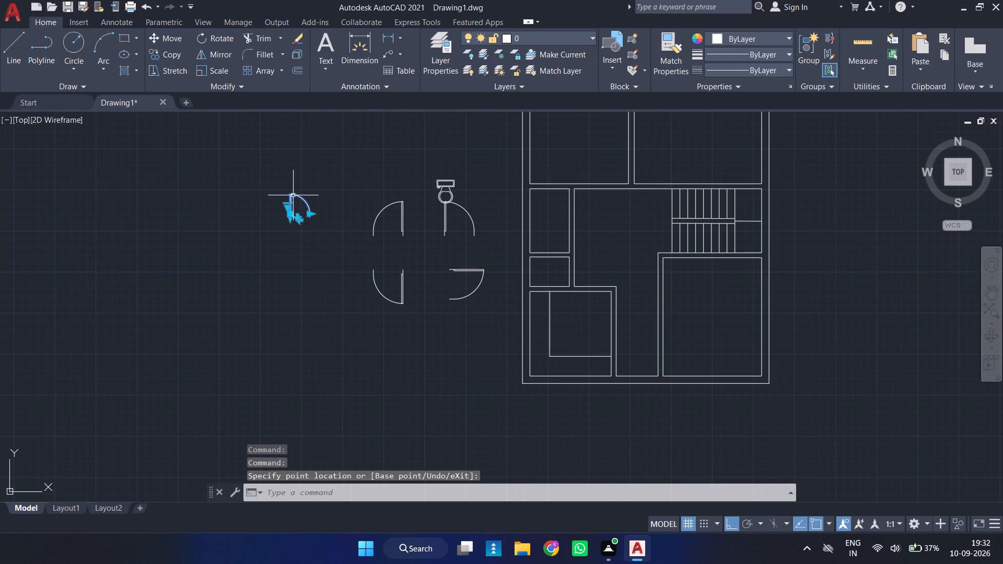
# Copy the smaller door once, horizontally away from the larger doors, using its lower hinge-side end as base point.
pyautogui.write('co')
pyautogui.press('Return')
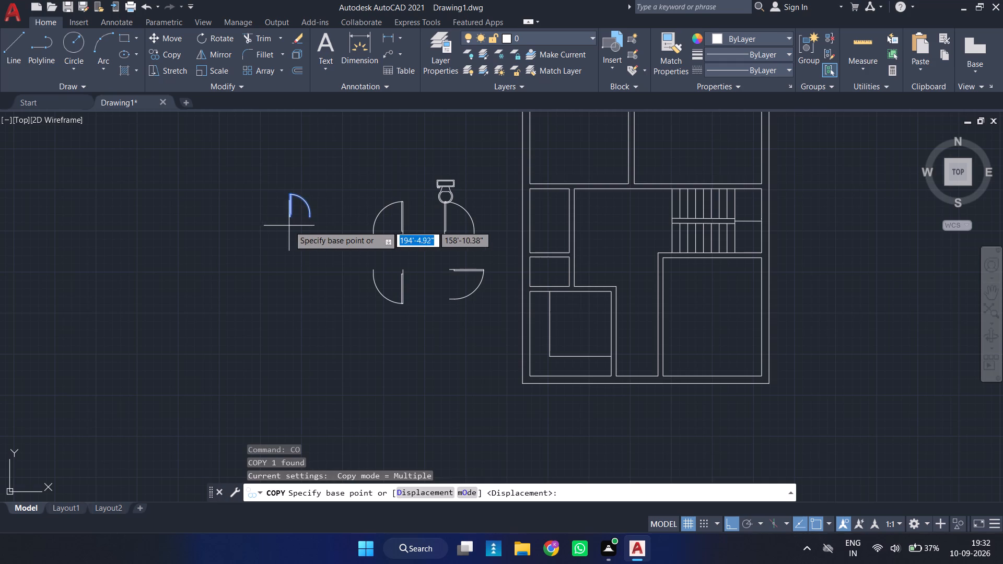
pyautogui.scroll(3, 299, 220)
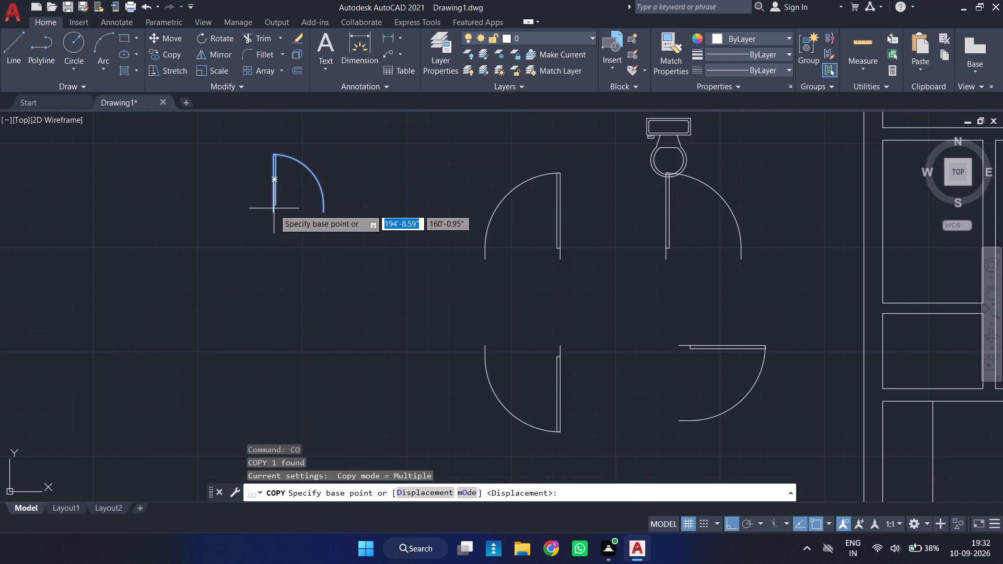
pyautogui.click(277, 213)
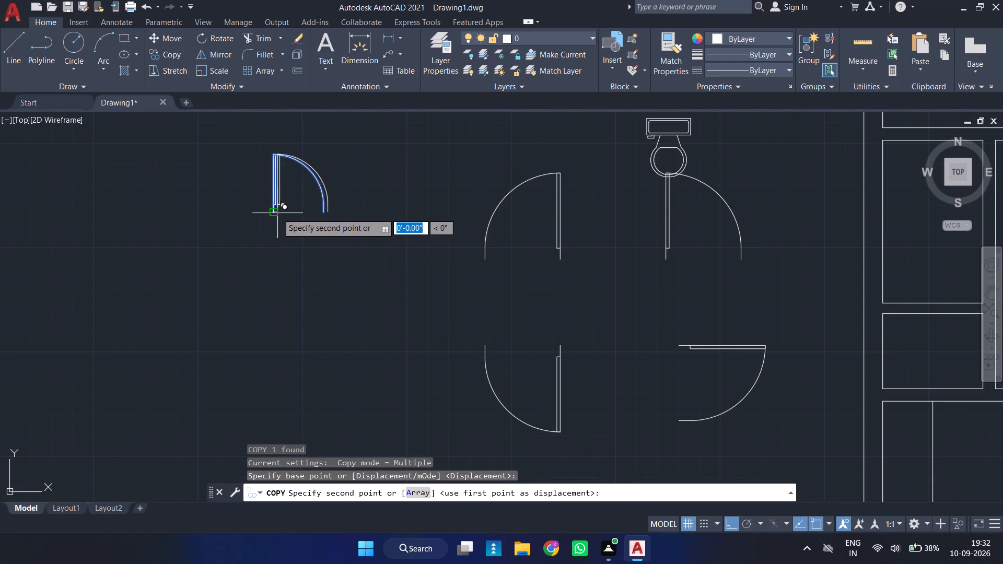
pyautogui.click(146, 228)
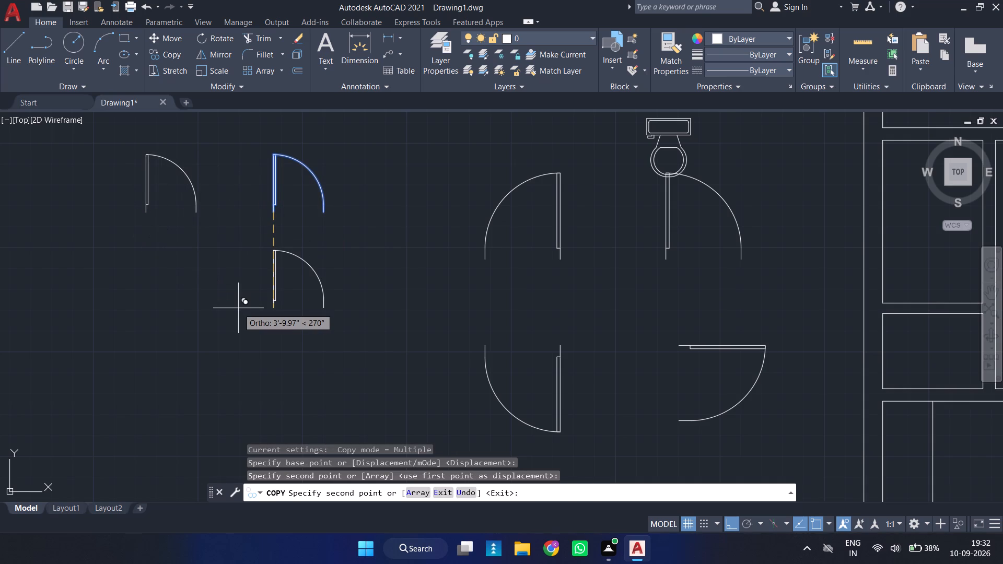
pyautogui.press('Escape')
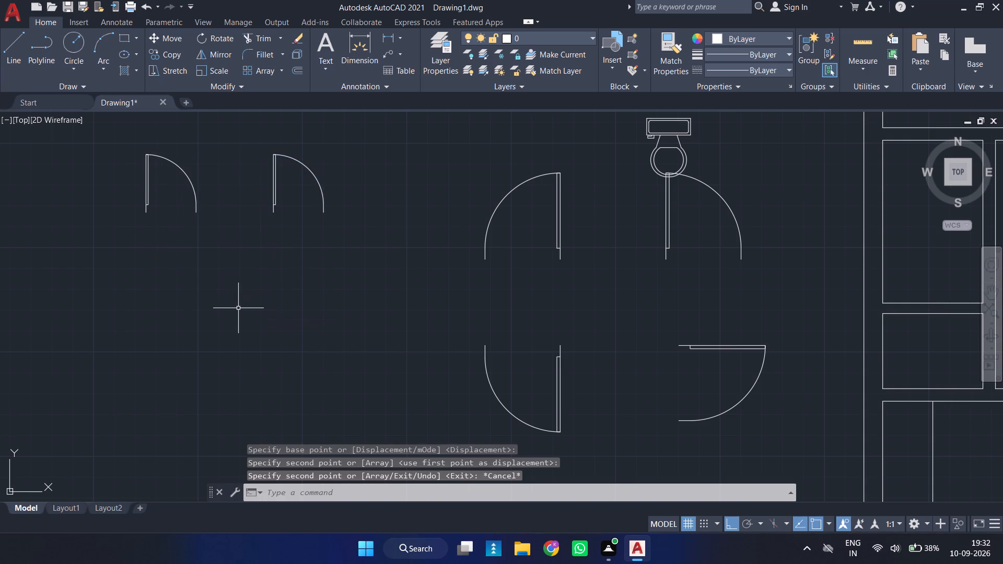
# Rotate both smaller doors together 90° counterclockwise about the lower hinge-side end of the one nearer the floor plan.
pyautogui.click(385, 161)
pyautogui.click(103, 240)
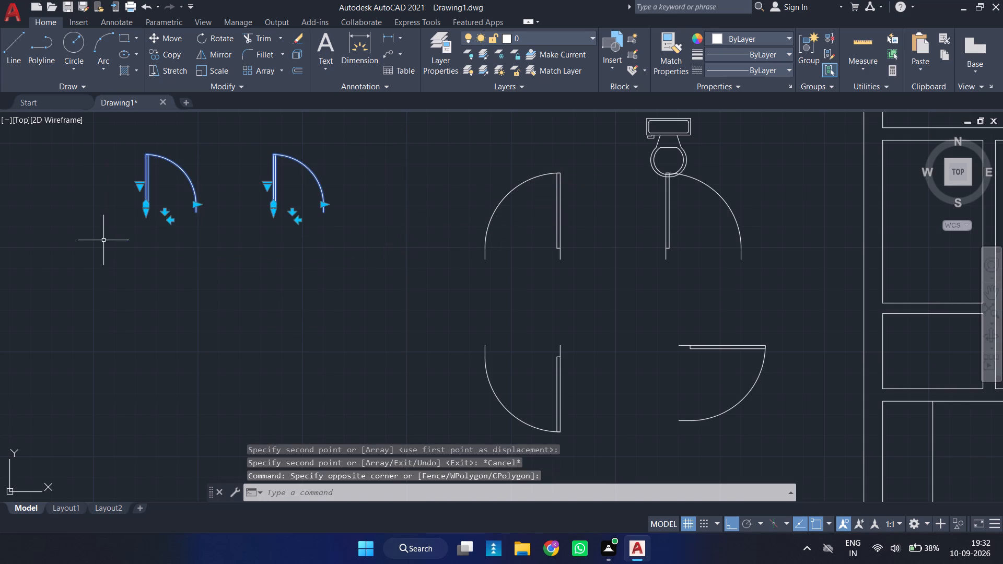
pyautogui.write('ro')
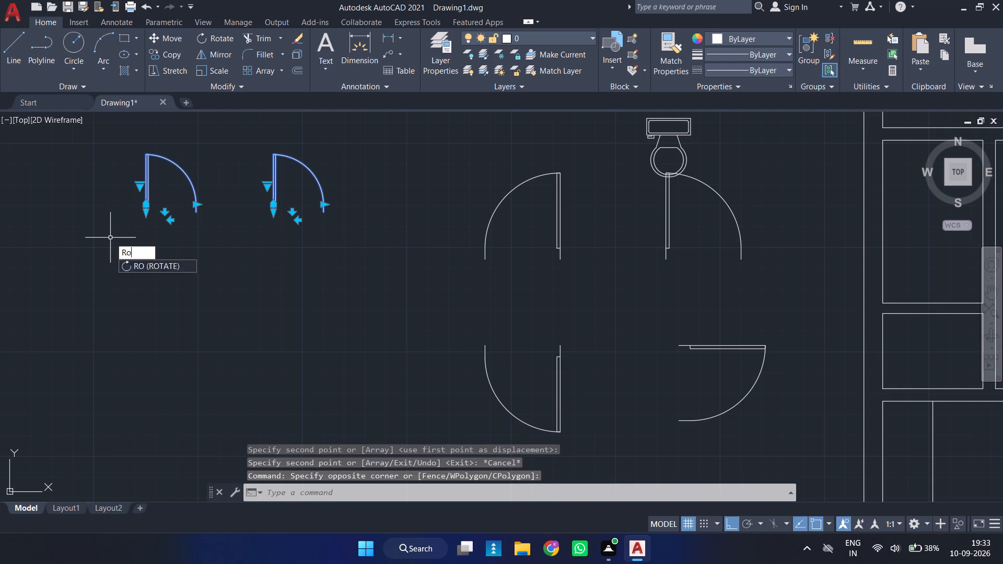
pyautogui.press('Return')
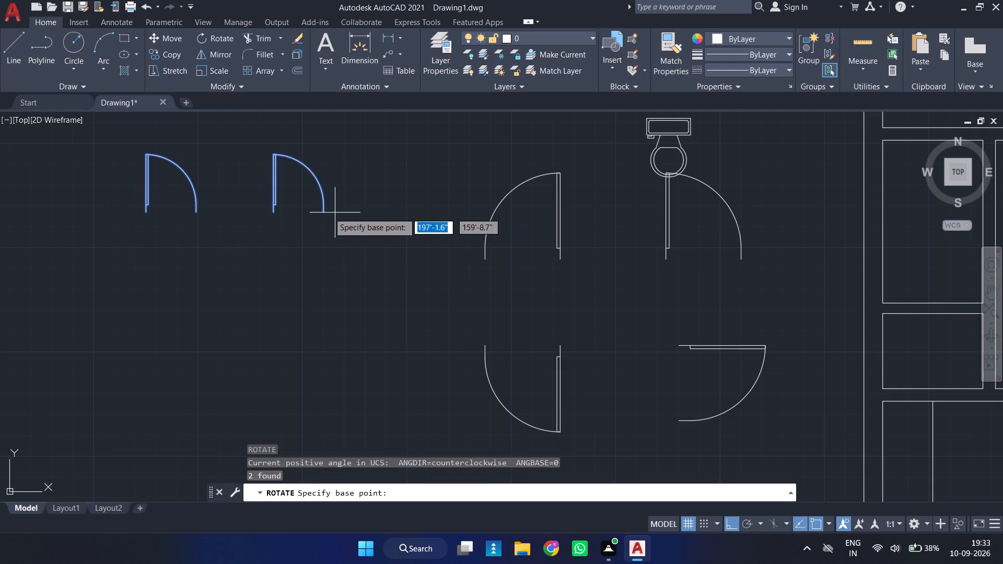
pyautogui.click(273, 214)
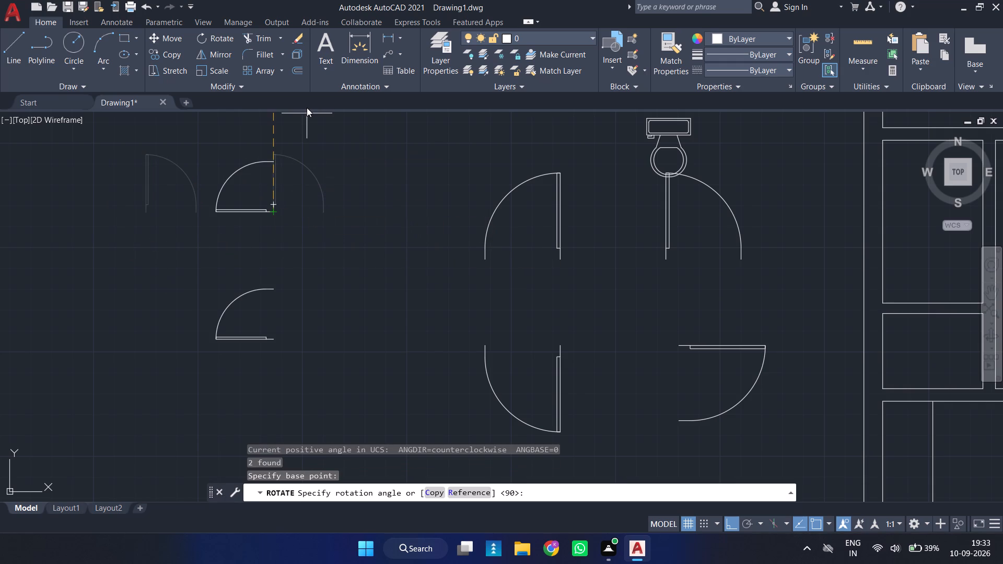
pyautogui.click(307, 108)
pyautogui.click(304, 134)
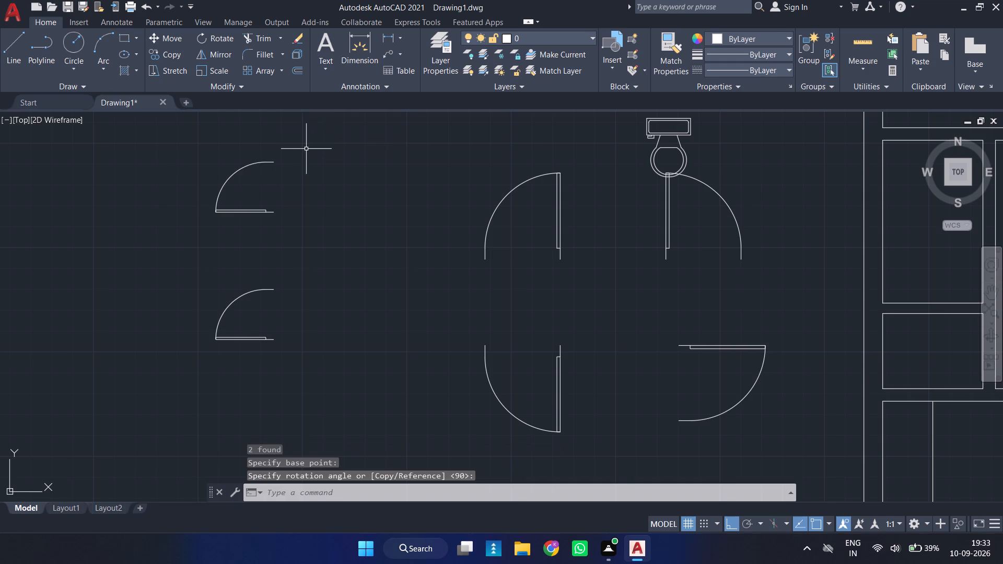
# Insert a Door - Imperial block in the empty space below the smaller doors, with its leaf open perpendicular to the doorway.
pyautogui.scroll(-1, 306, 149)
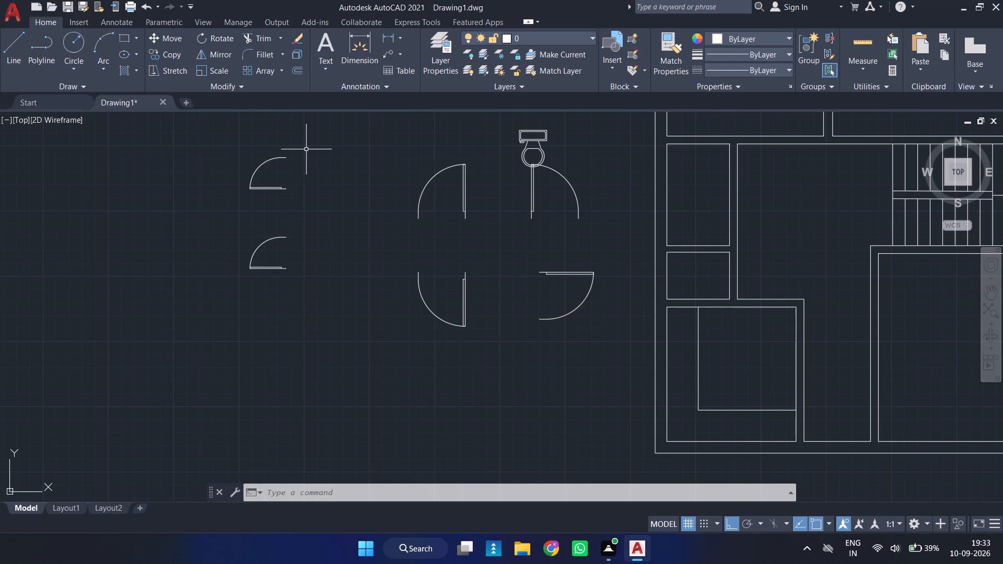
pyautogui.scroll(-1, 425, 285)
pyautogui.scroll(2, 409, 312)
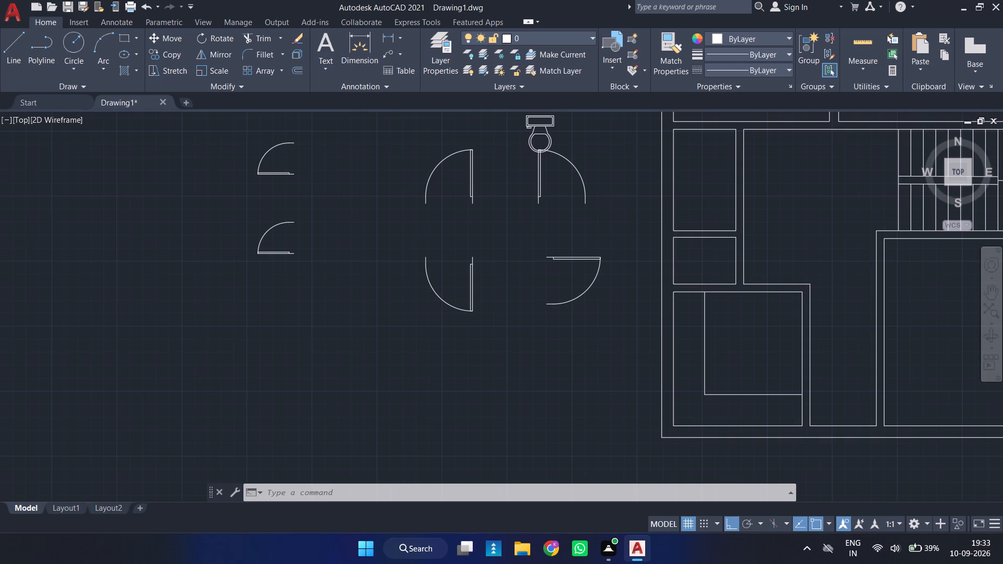
pyautogui.hotkey('ctrl', '3')
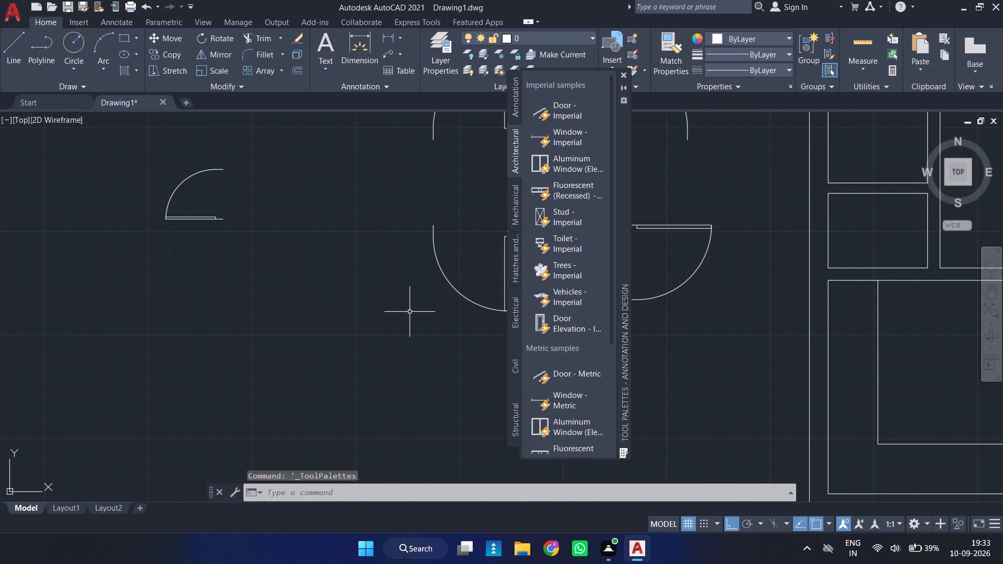
pyautogui.moveTo(555, 116); pyautogui.dragTo(551, 123)
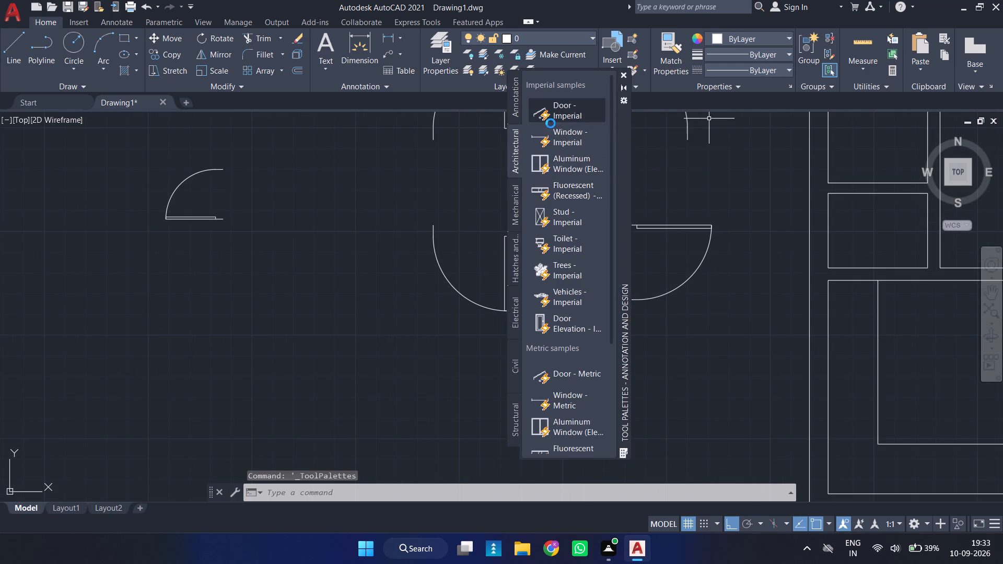
pyautogui.moveTo(551, 123); pyautogui.dragTo(240, 383)
pyautogui.click(243, 379)
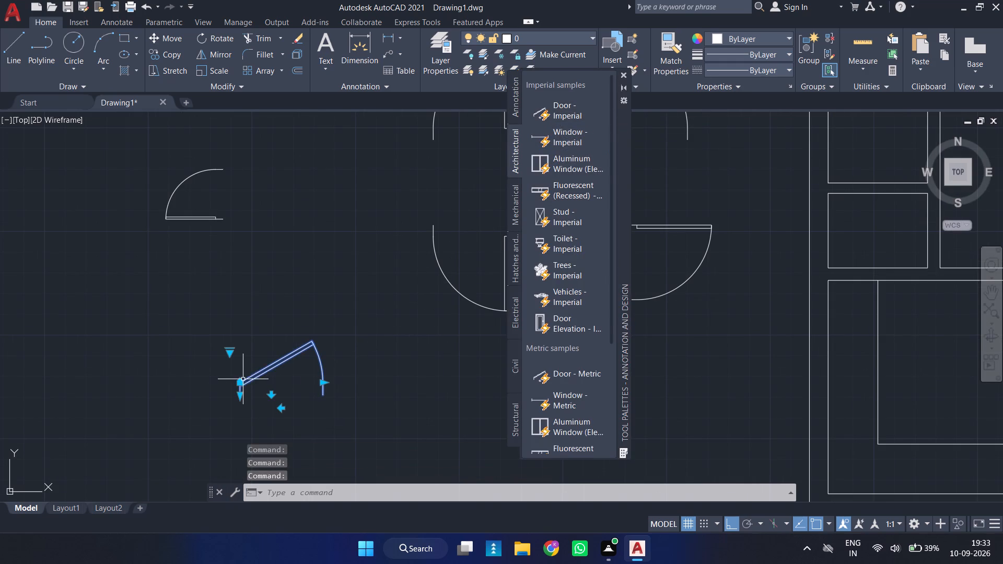
pyautogui.click(230, 354)
pyautogui.click(268, 402)
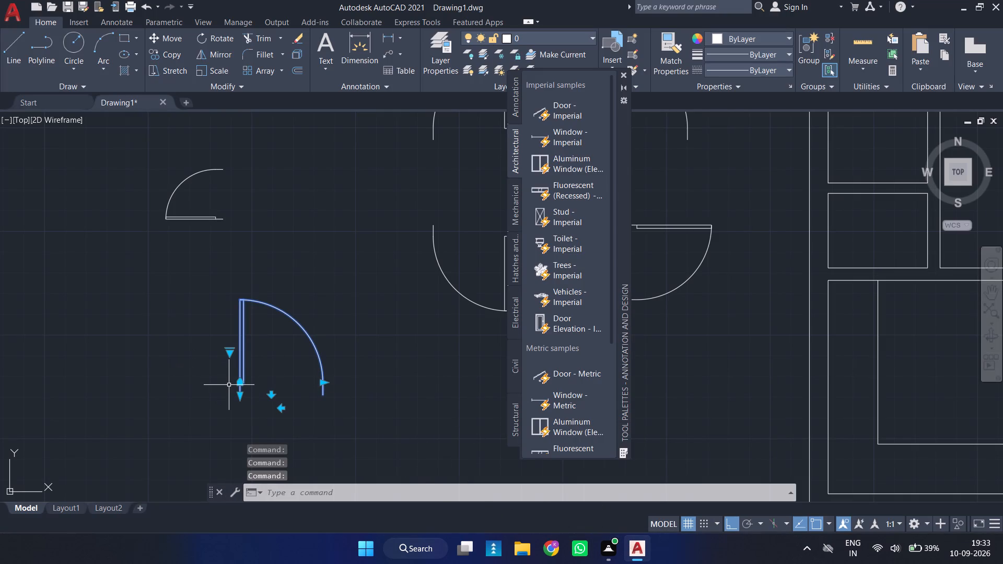
# Scale the new door by reference from its lower hinge-side end so its opening width is 3.5', and close the tool palettes.
pyautogui.write('sc')
pyautogui.press('space')
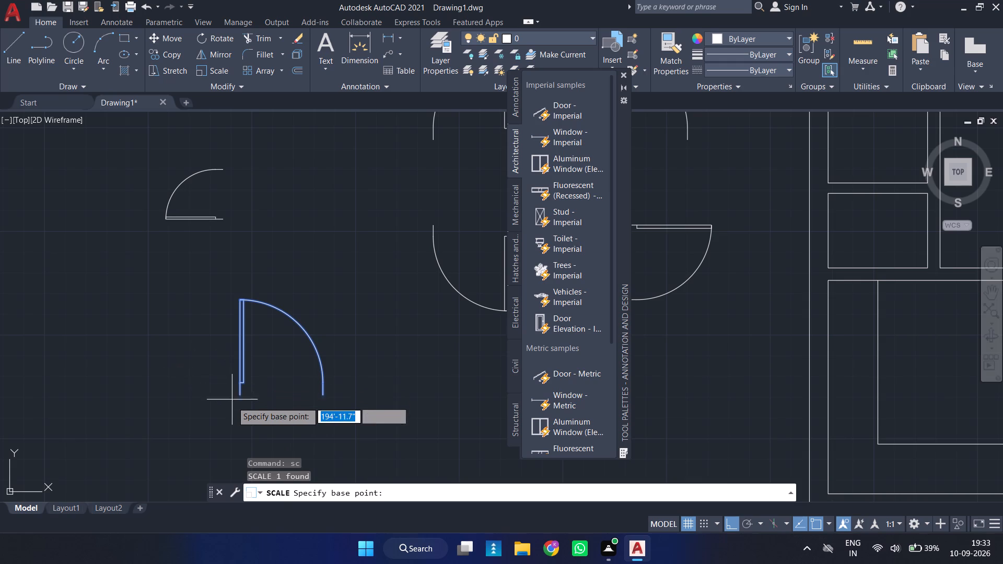
pyautogui.scroll(1, 232, 404)
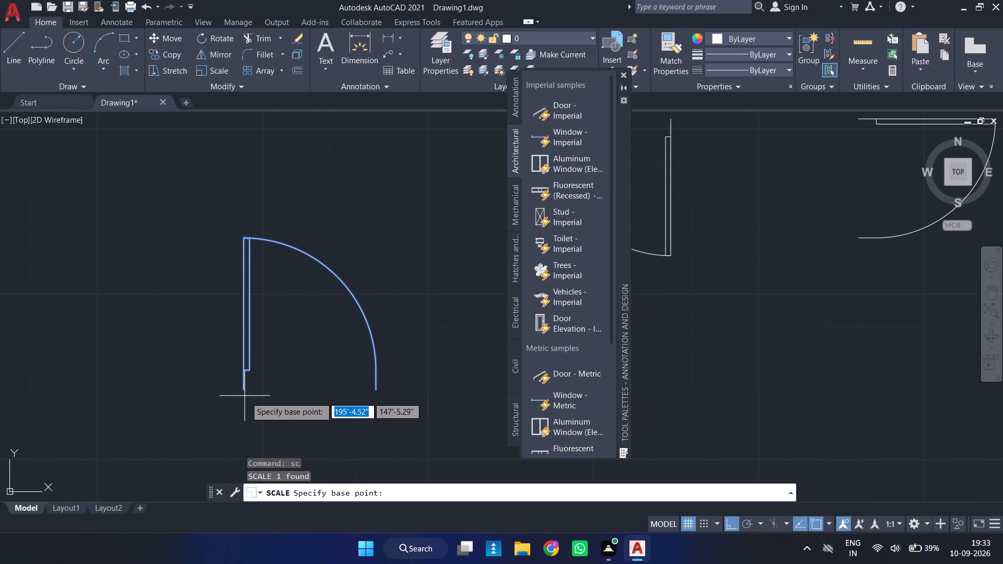
pyautogui.click(244, 388)
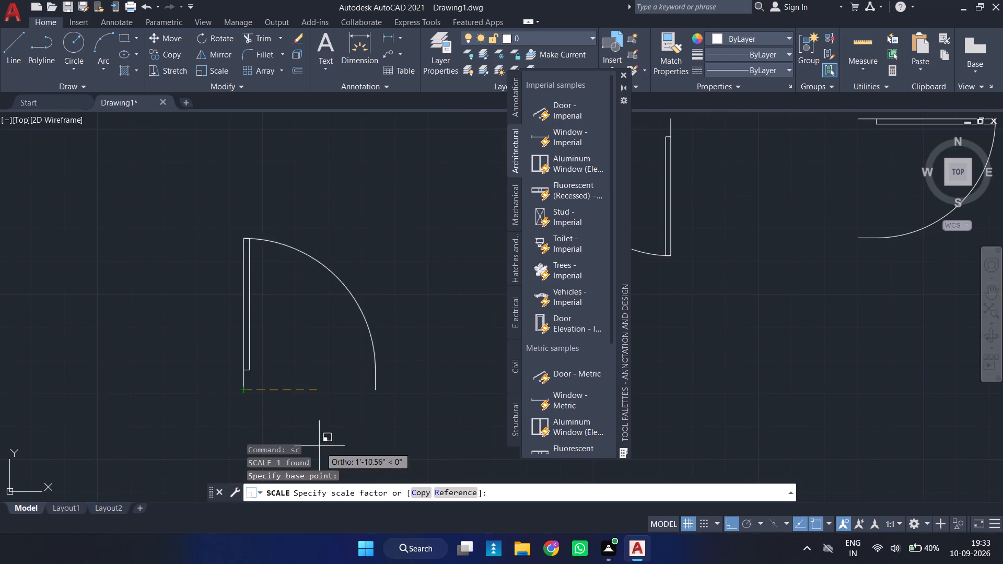
pyautogui.click(450, 490)
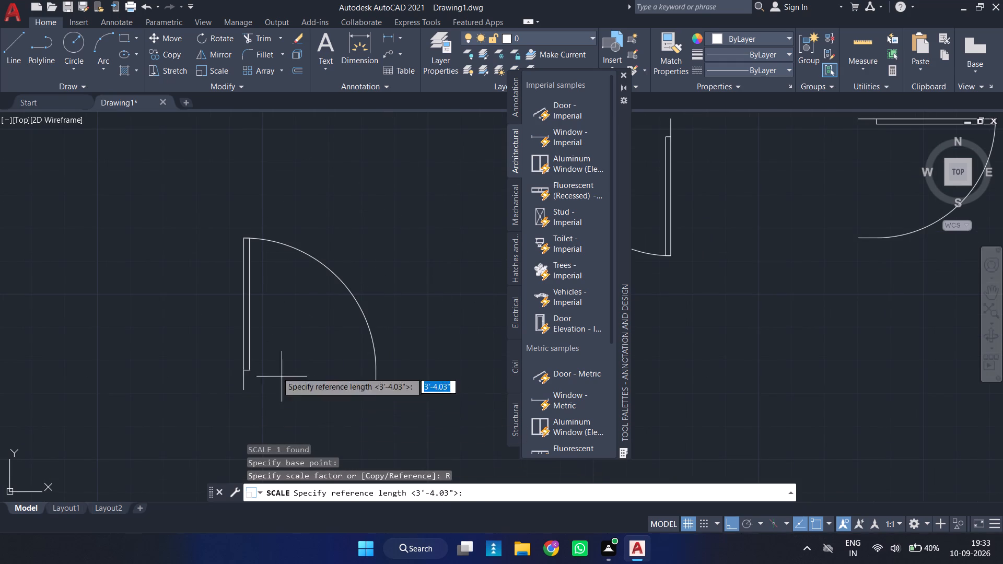
pyautogui.click(243, 387)
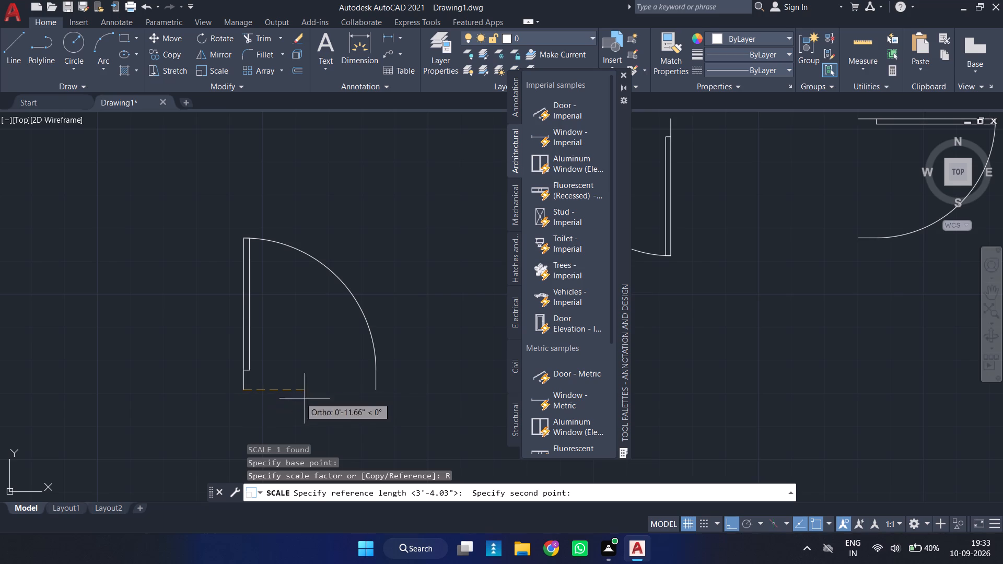
pyautogui.click(375, 389)
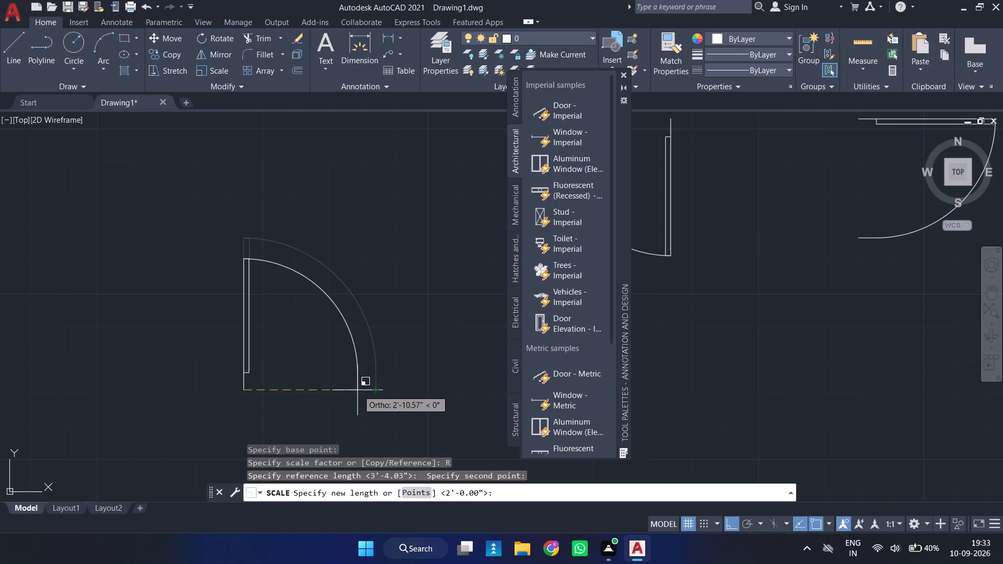
pyautogui.write("3'")
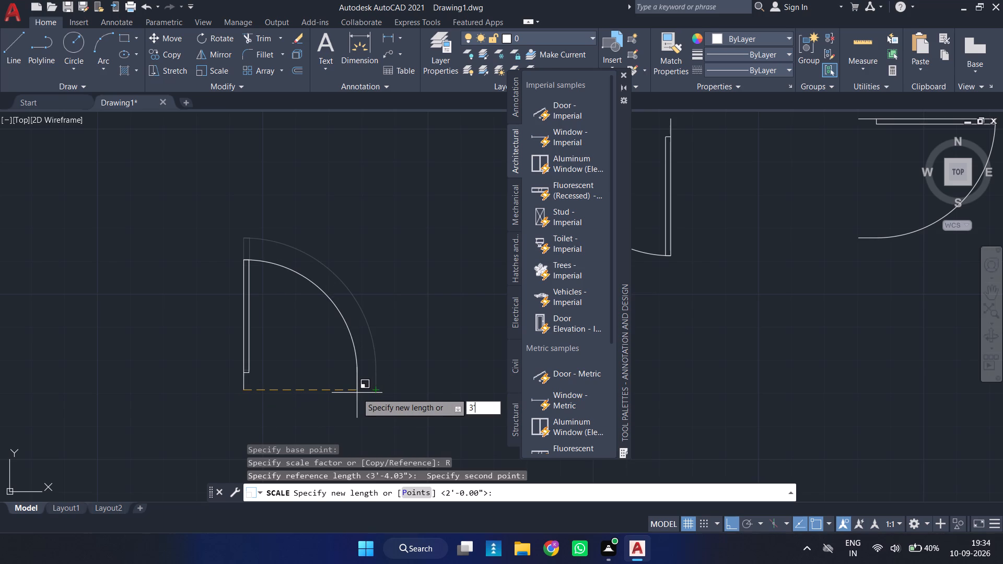
pyautogui.press('BackSpace')
pyautogui.press('BackSpace')
pyautogui.write("3.5'")
pyautogui.press('Return')
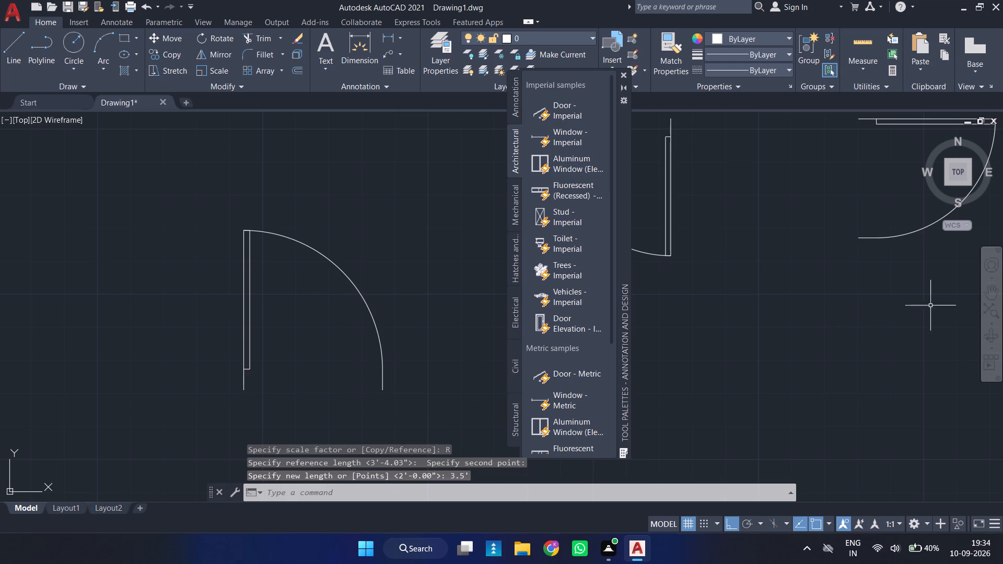
pyautogui.moveTo(623, 75); pyautogui.dragTo(628, 80)
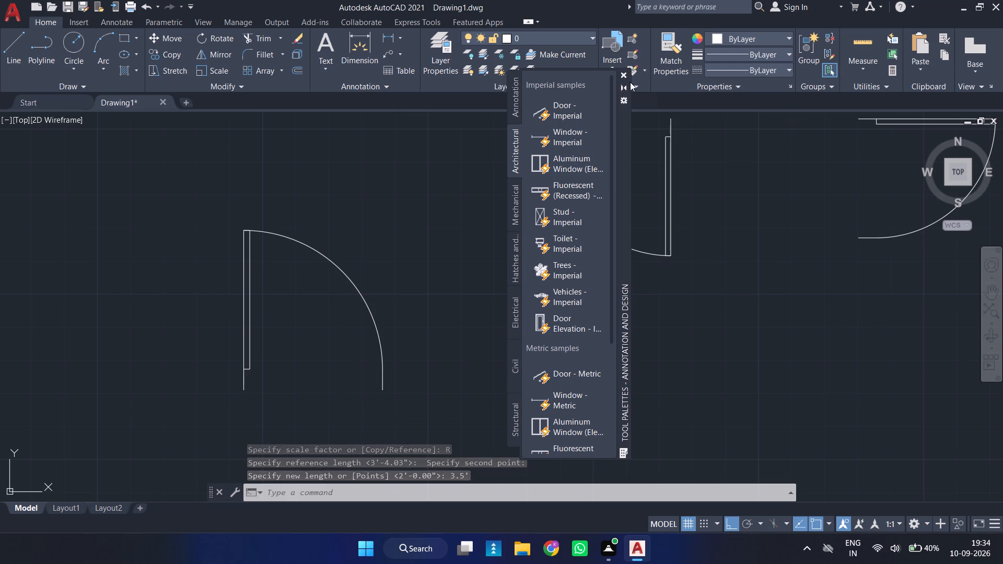
pyautogui.click(624, 72)
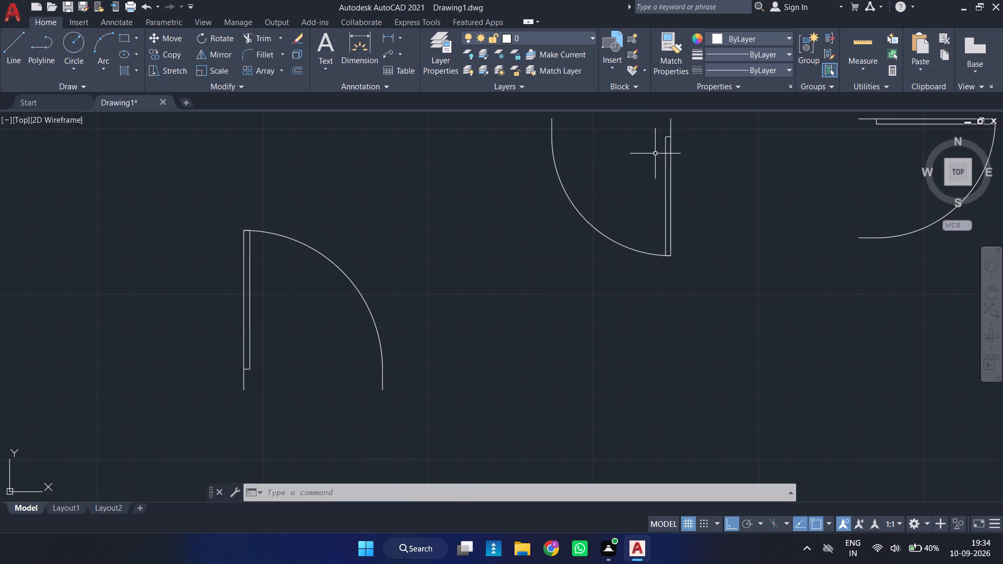
# Move the toilet straight up, clear of the larger door it overlaps.
pyautogui.scroll(-3, 716, 179)
pyautogui.moveTo(716, 201); pyautogui.dragTo(716, 205, button='middle')
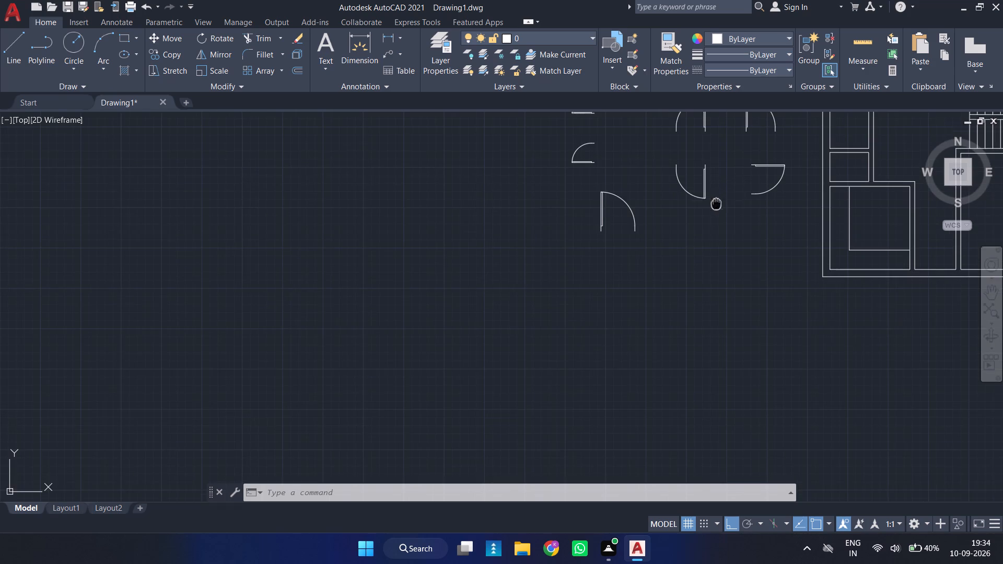
pyautogui.moveTo(716, 205); pyautogui.dragTo(509, 336, button='middle')
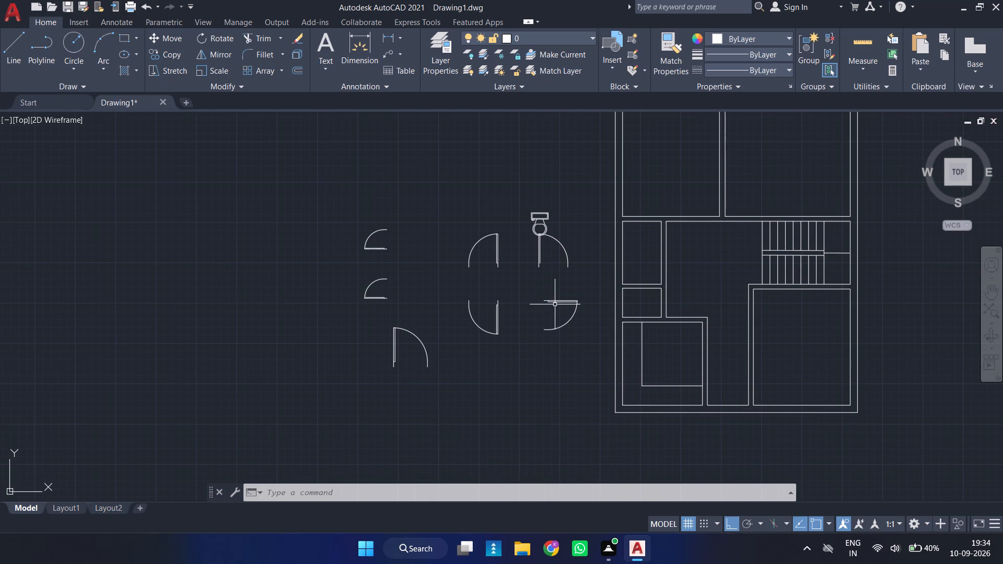
pyautogui.scroll(2, 553, 226)
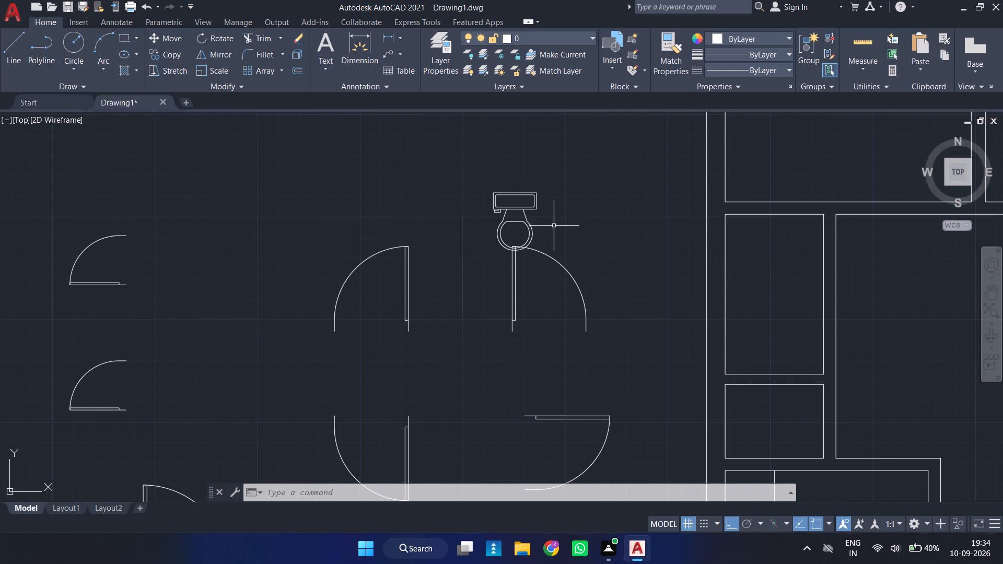
pyautogui.click(518, 195)
pyautogui.click(515, 191)
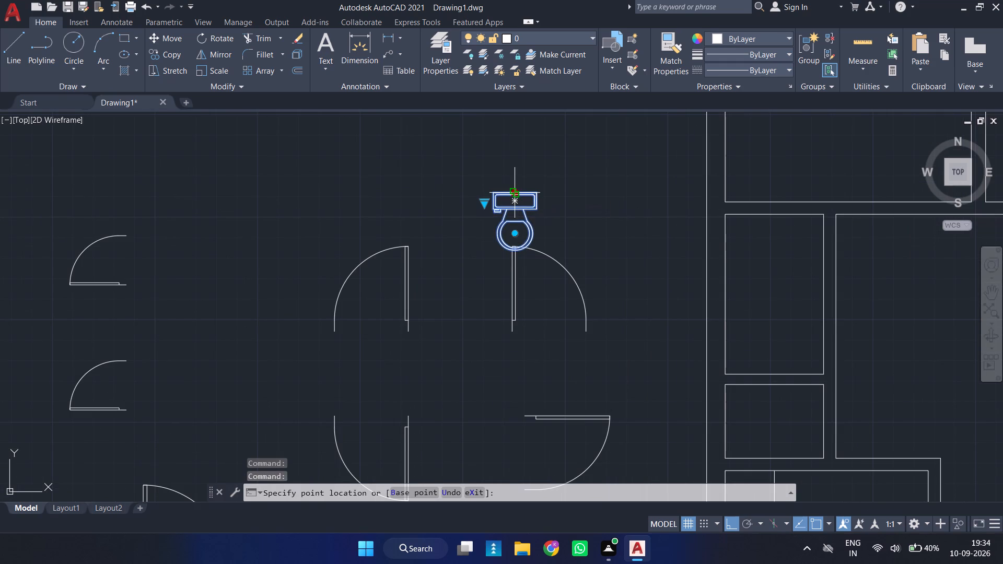
pyautogui.click(488, 156)
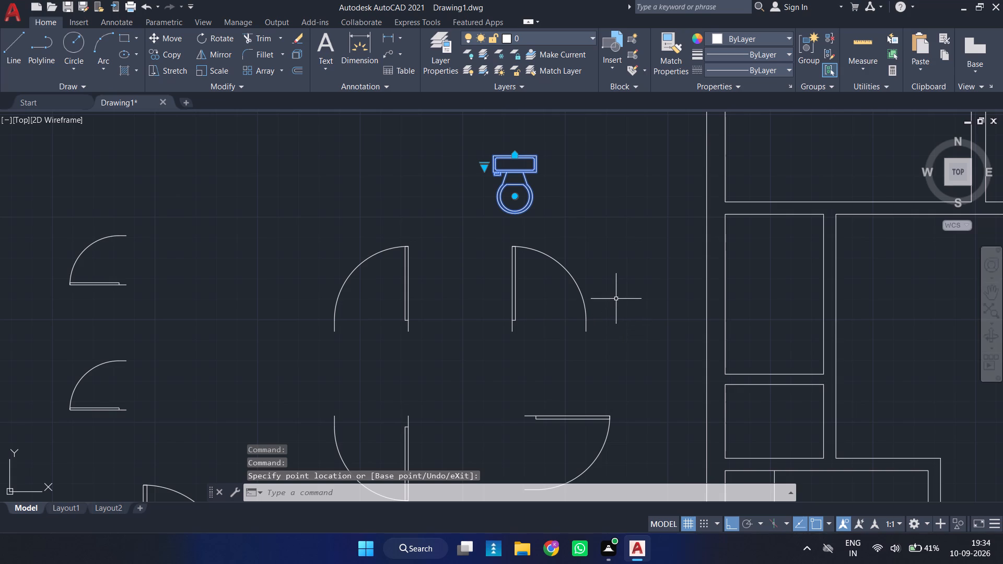
# Rotate the toilet 90° counterclockwise about the upper tank corner farther from the floor plan.
pyautogui.write('ro')
pyautogui.press('Return')
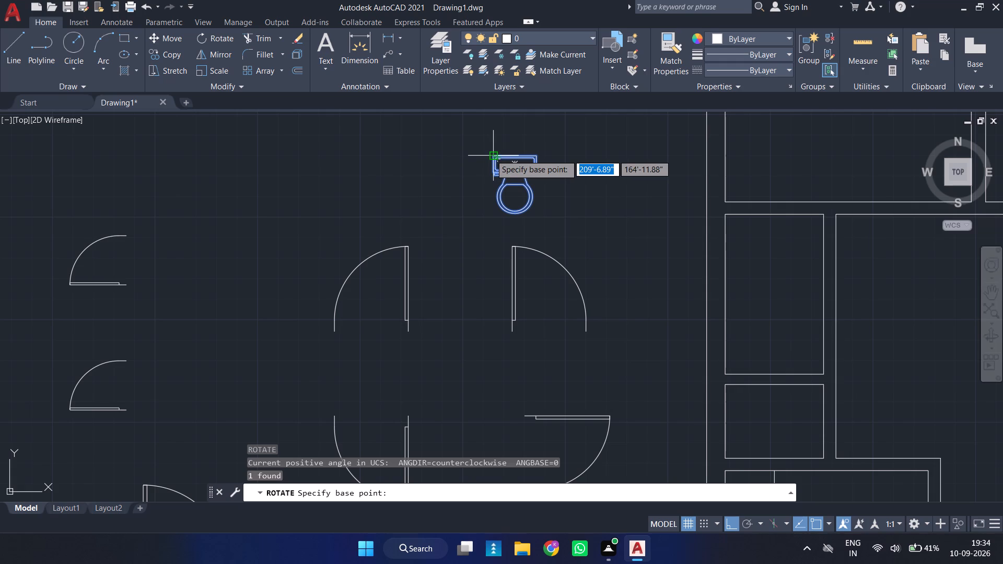
pyautogui.click(491, 155)
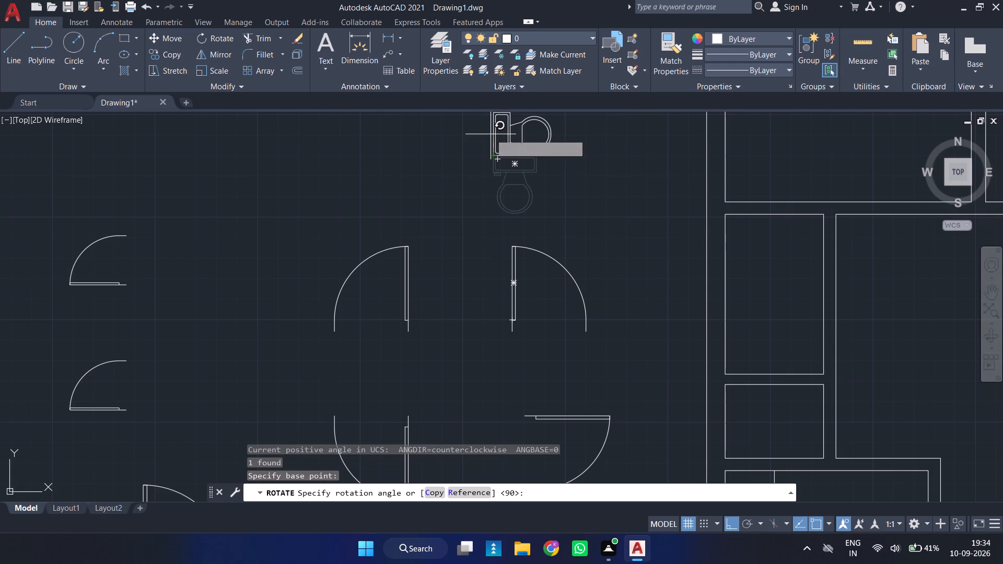
pyautogui.click(491, 126)
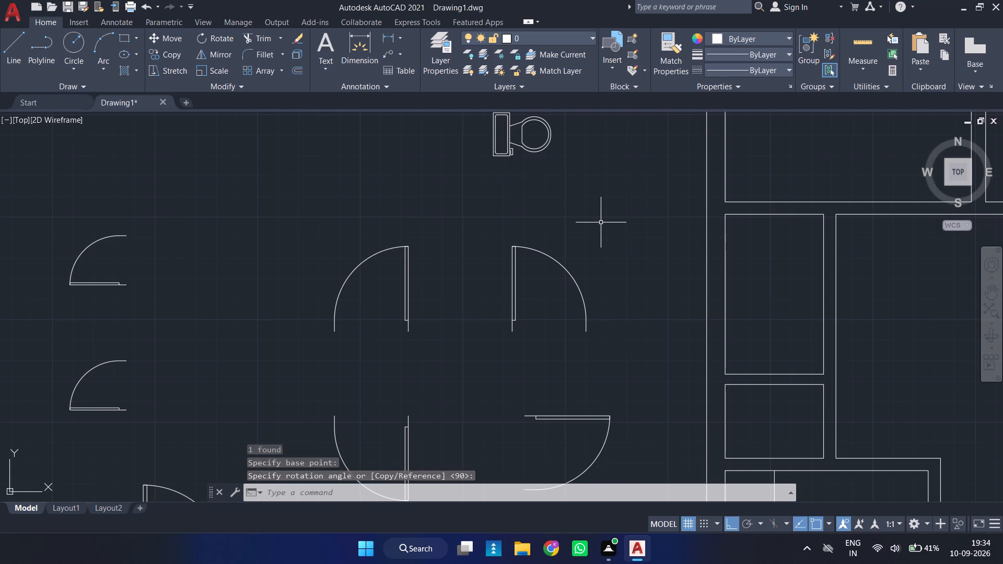
# Turn Ortho off and move the toilet by its tank-back midpoint to the left wall's midpoint in the larger of the two small rooms.
pyautogui.click(513, 134)
pyautogui.click(485, 138)
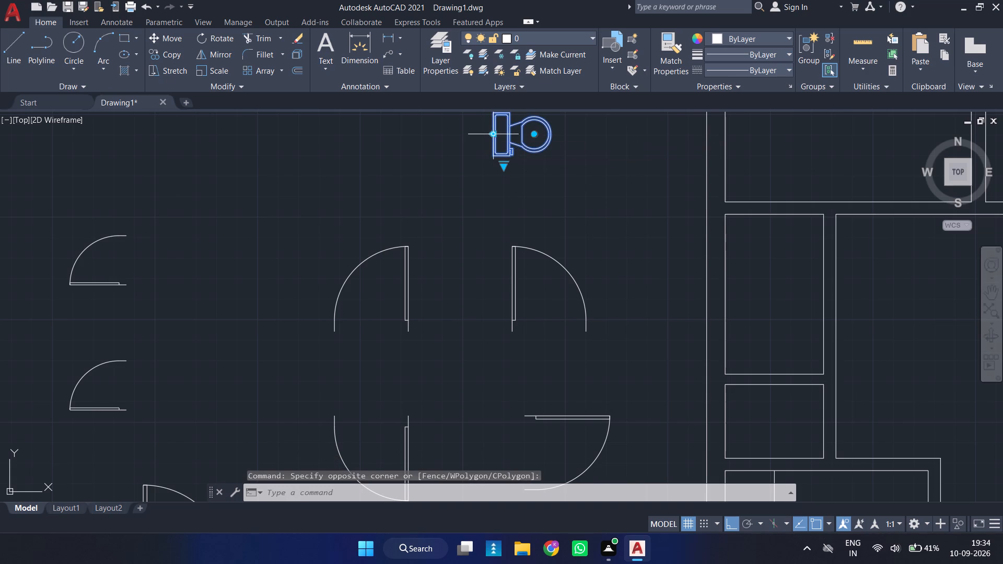
pyautogui.moveTo(493, 134); pyautogui.dragTo(503, 137)
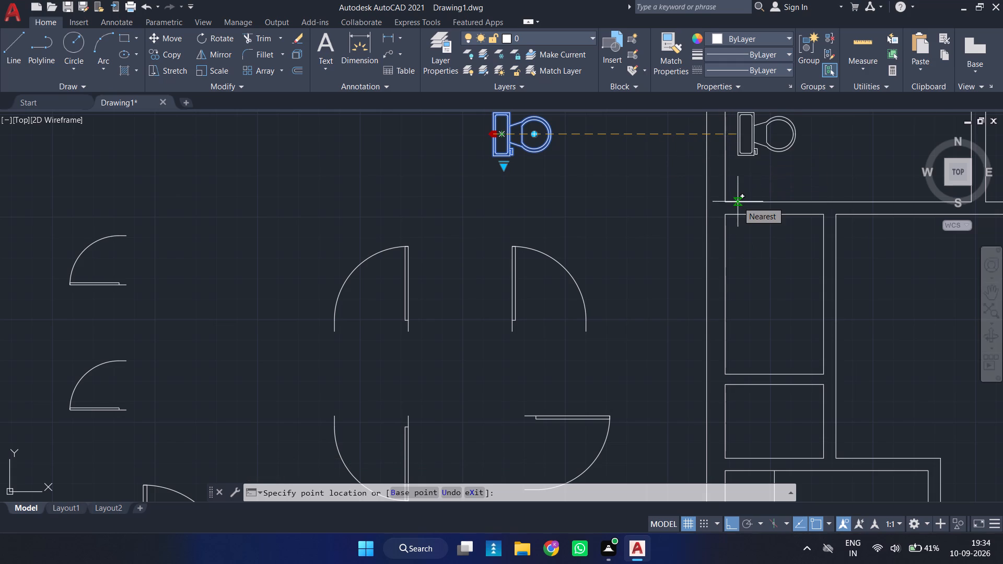
pyautogui.press('F8')
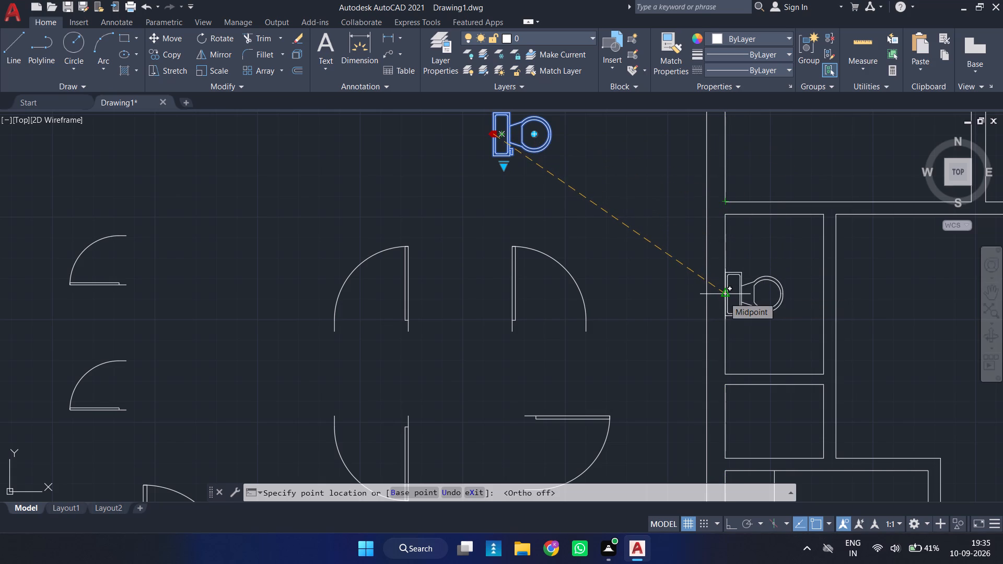
pyautogui.click(724, 297)
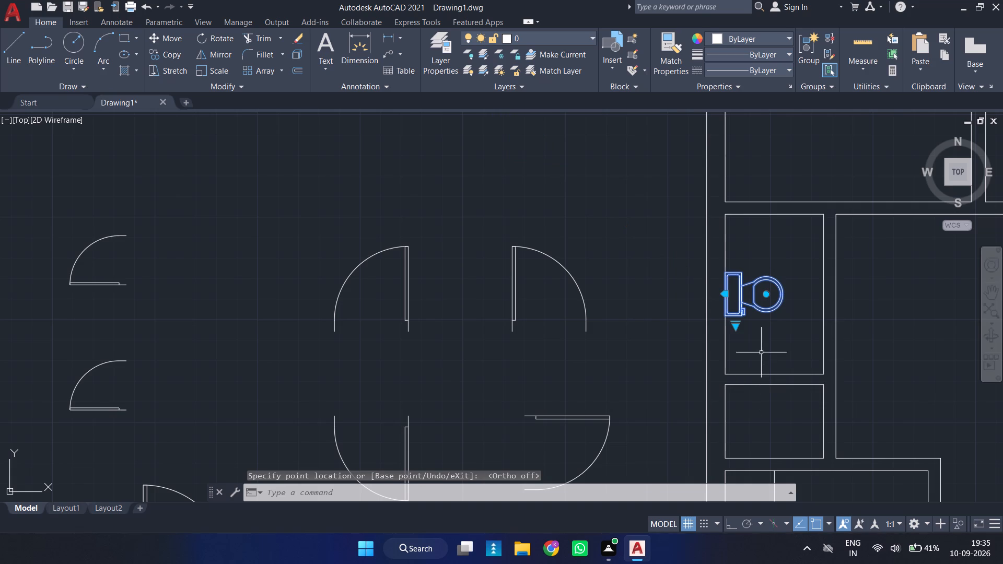
# Turn Ortho on and move the toilet straight down along the wall, from its tank-back midpoint to its lower tank-back corner.
pyautogui.scroll(2, 750, 306)
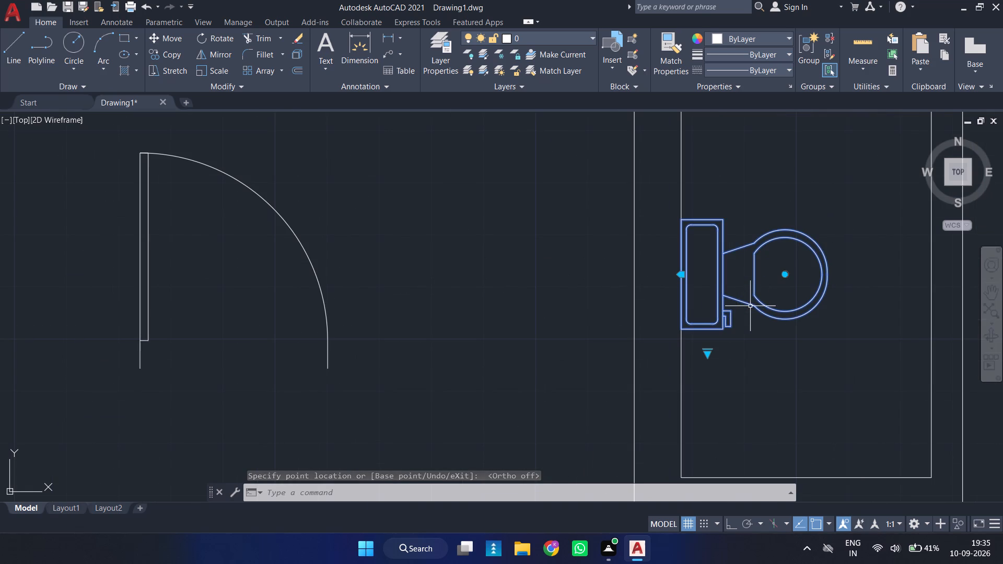
pyautogui.click(682, 274)
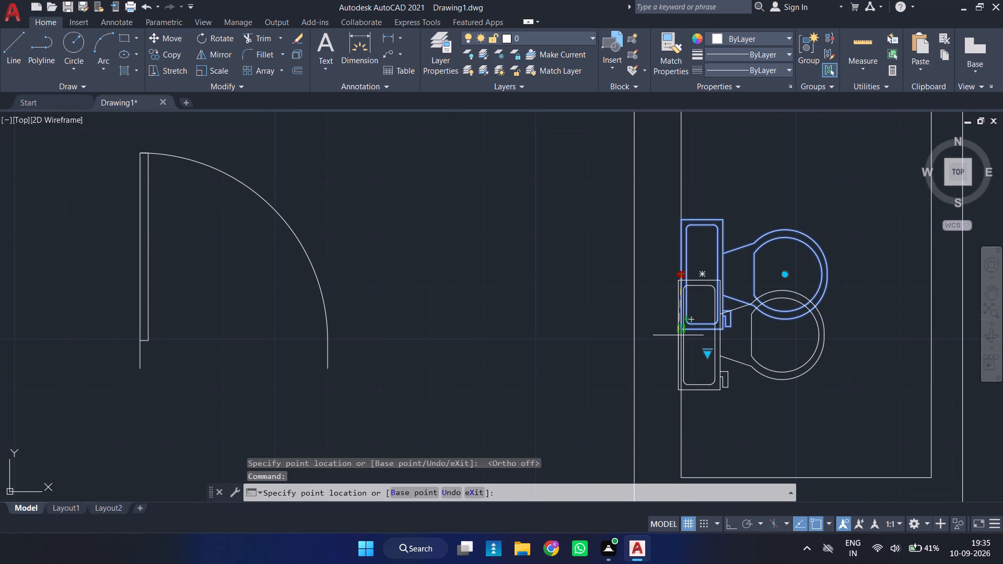
pyautogui.press('F8')
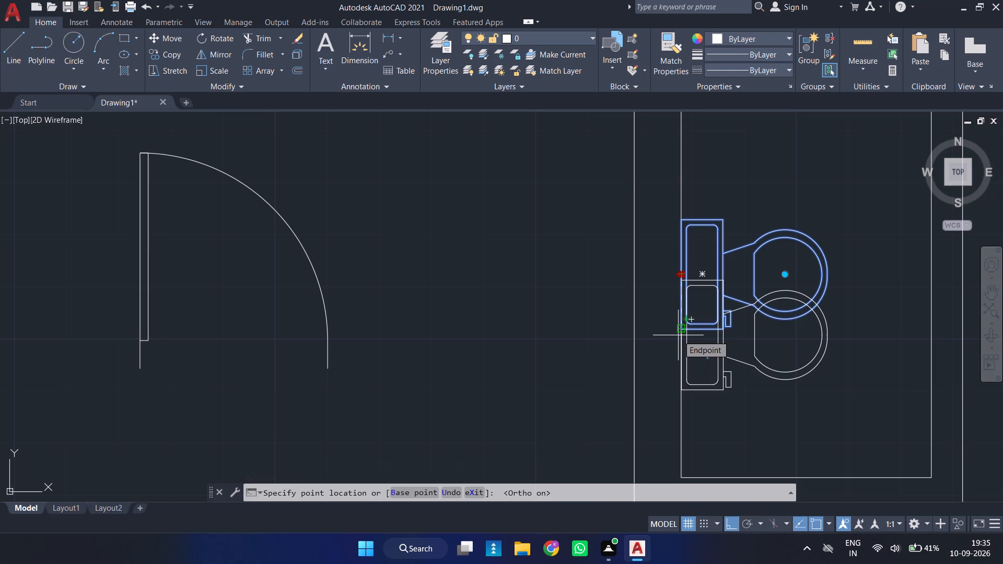
pyautogui.click(678, 335)
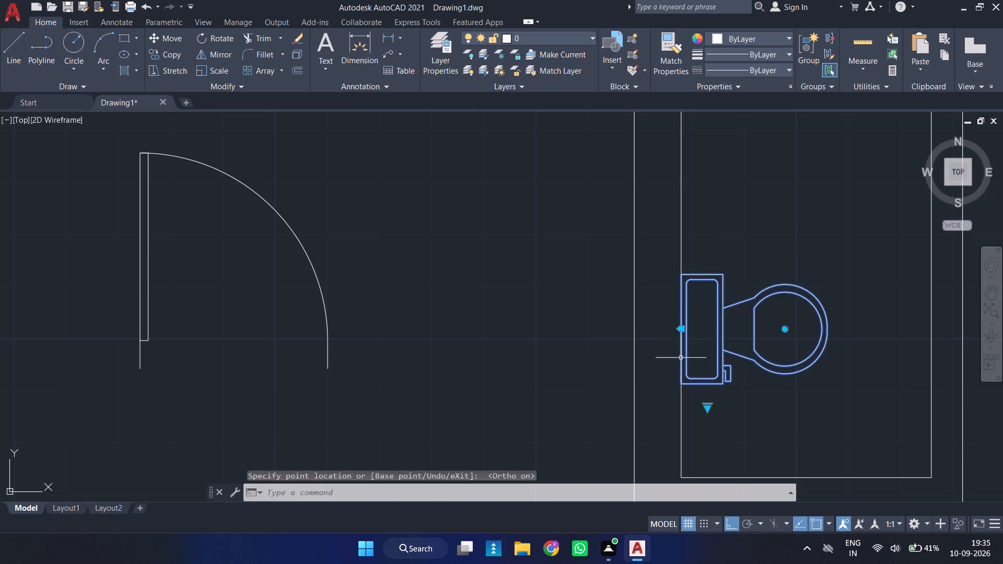
pyautogui.press('Escape')
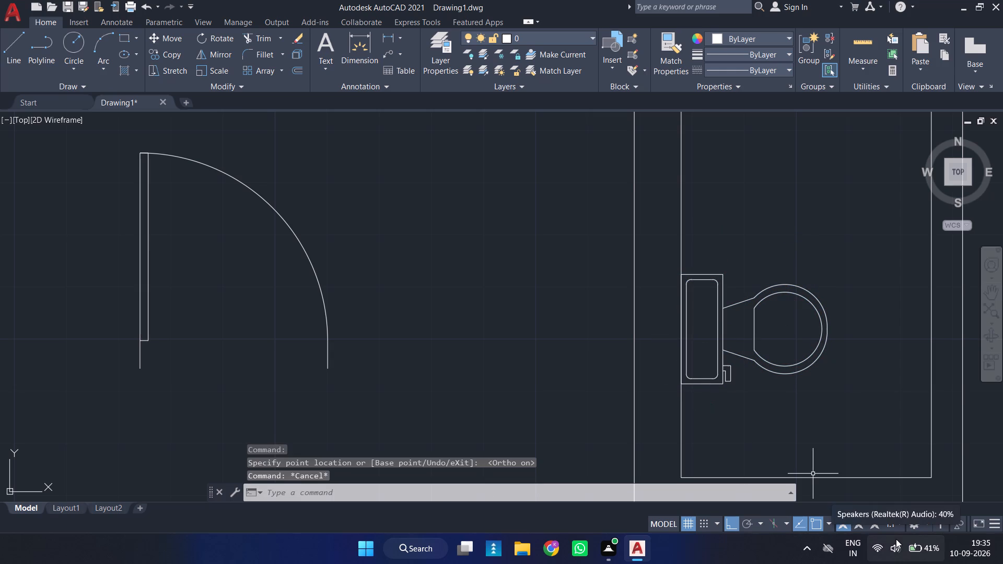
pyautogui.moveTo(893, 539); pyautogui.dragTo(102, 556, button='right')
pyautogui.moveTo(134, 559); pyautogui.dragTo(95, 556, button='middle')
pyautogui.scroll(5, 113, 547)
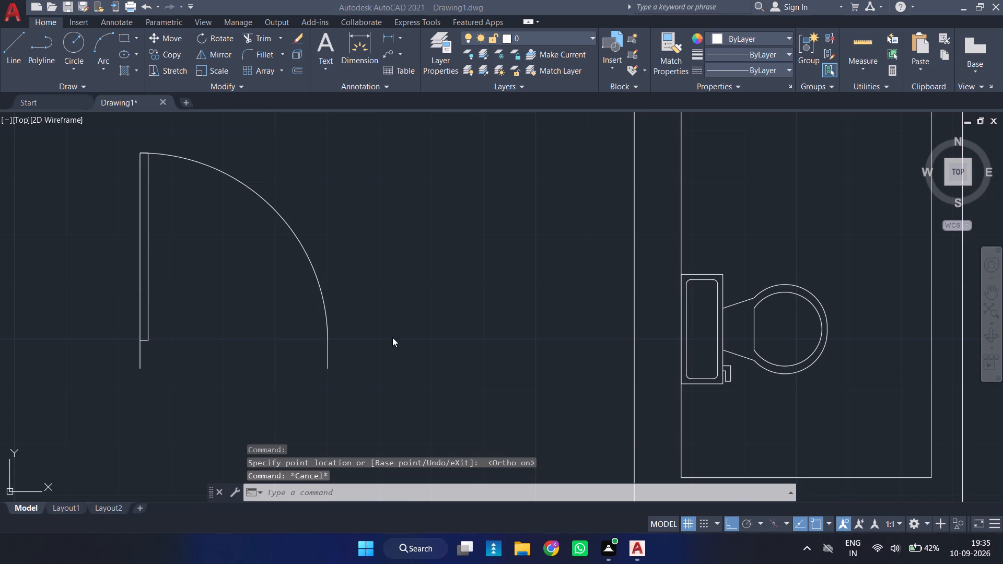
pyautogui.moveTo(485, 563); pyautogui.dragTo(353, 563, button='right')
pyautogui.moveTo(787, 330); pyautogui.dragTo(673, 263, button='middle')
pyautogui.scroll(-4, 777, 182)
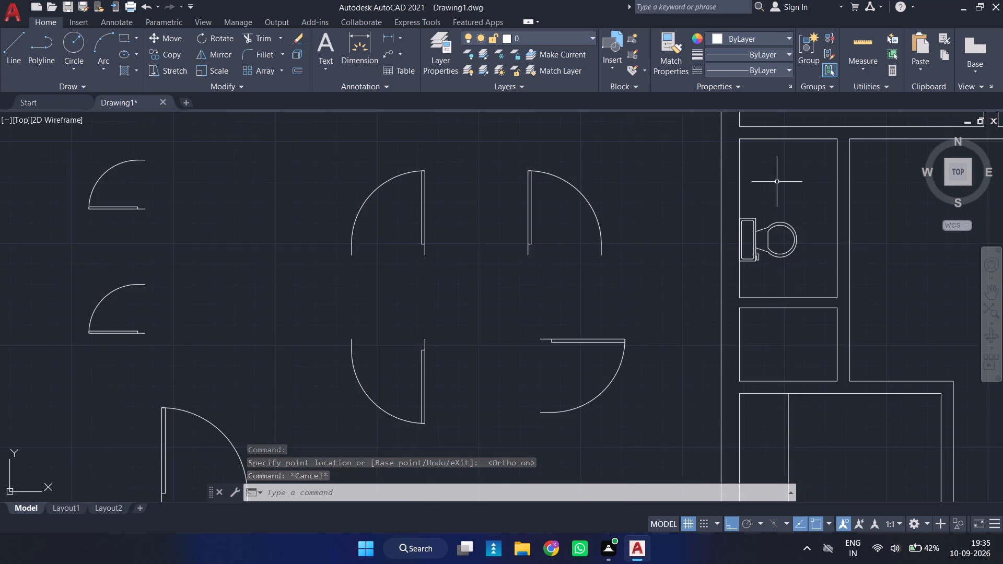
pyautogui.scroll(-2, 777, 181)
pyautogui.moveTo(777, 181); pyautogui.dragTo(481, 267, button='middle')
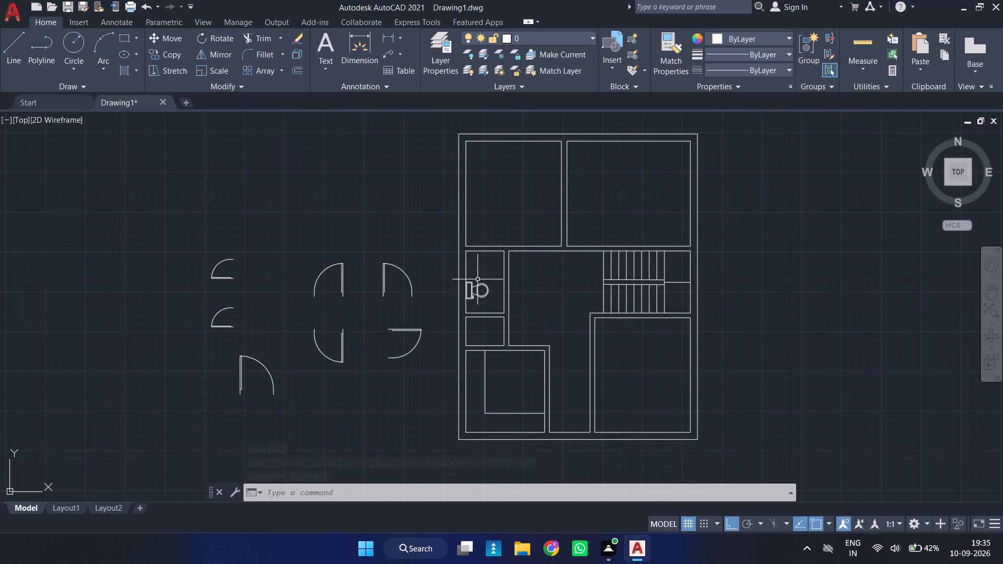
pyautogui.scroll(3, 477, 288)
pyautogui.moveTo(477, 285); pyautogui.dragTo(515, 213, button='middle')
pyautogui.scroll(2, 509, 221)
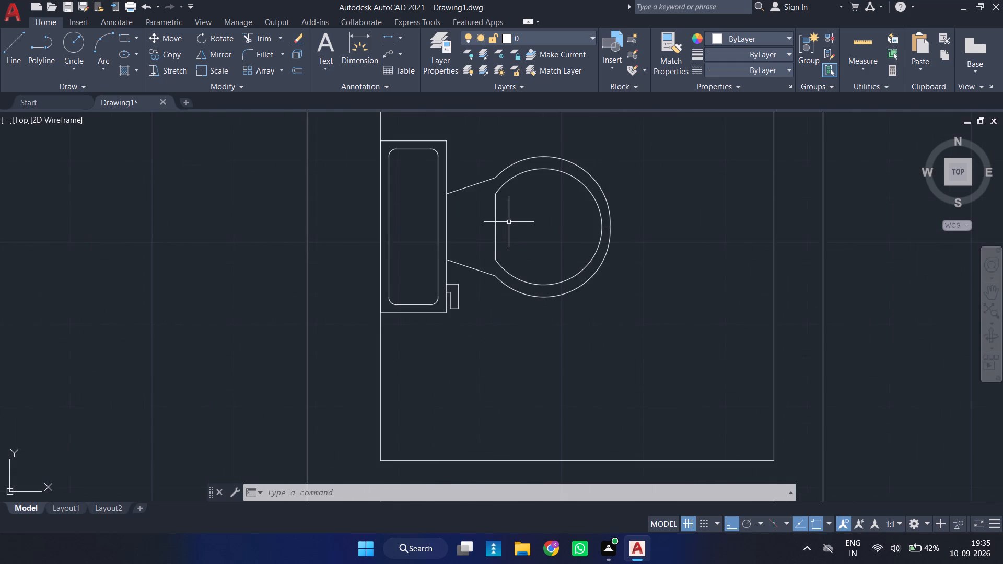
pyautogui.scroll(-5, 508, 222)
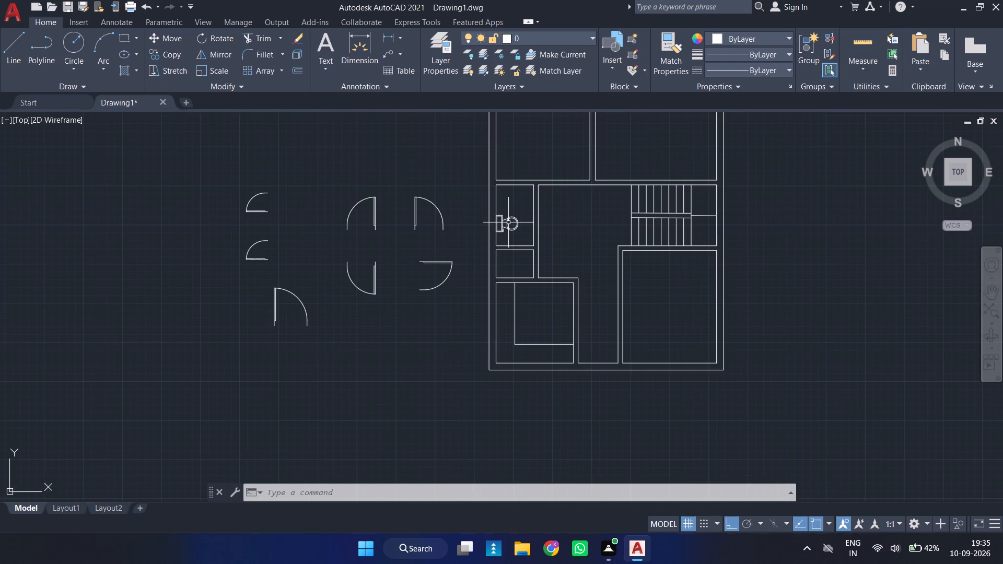
# Draw the entrance step outline below the bottom outer wall between the passage's partitions, projecting 2' and about 5'-3" wide, starting from the kitchen's inner corner.
pyautogui.scroll(2, 581, 362)
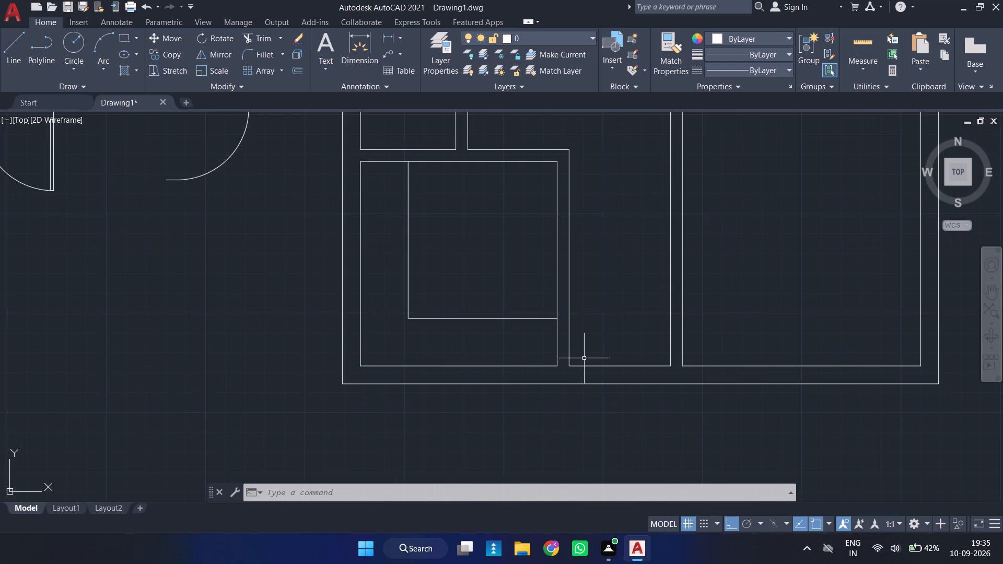
pyautogui.moveTo(585, 357); pyautogui.dragTo(504, 308, button='middle')
pyautogui.scroll(2, 505, 313)
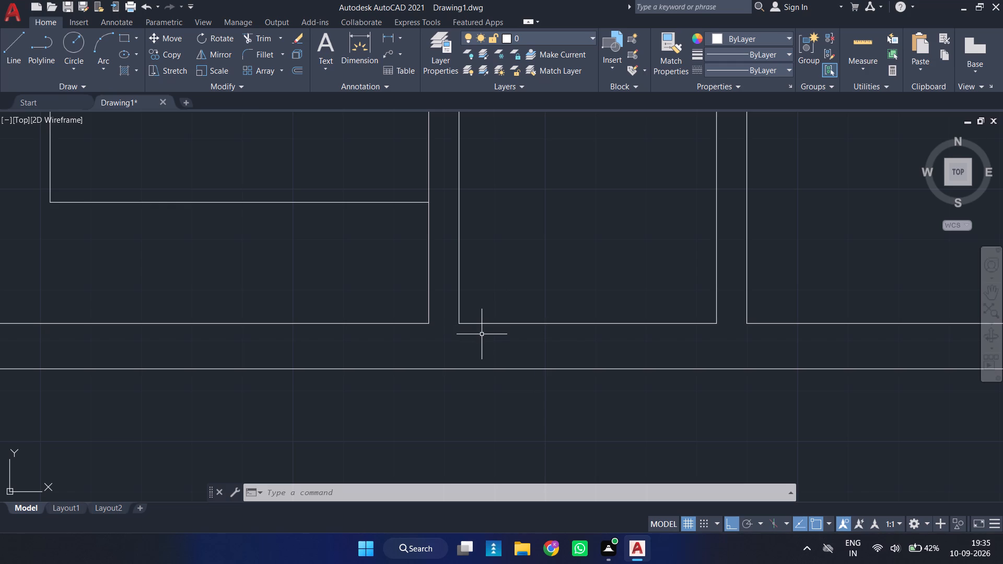
pyautogui.press('l')
pyautogui.press('Return')
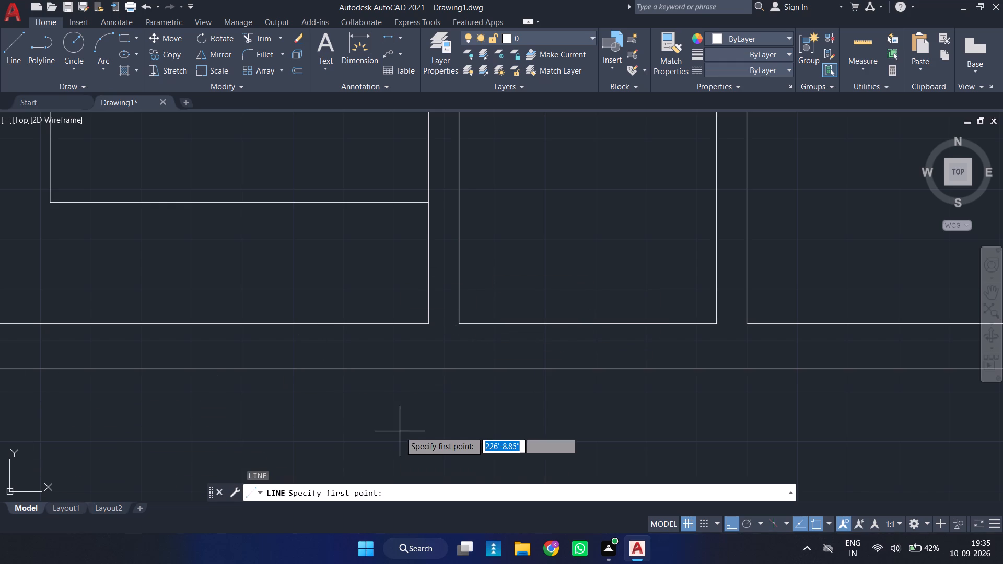
pyautogui.click(426, 323)
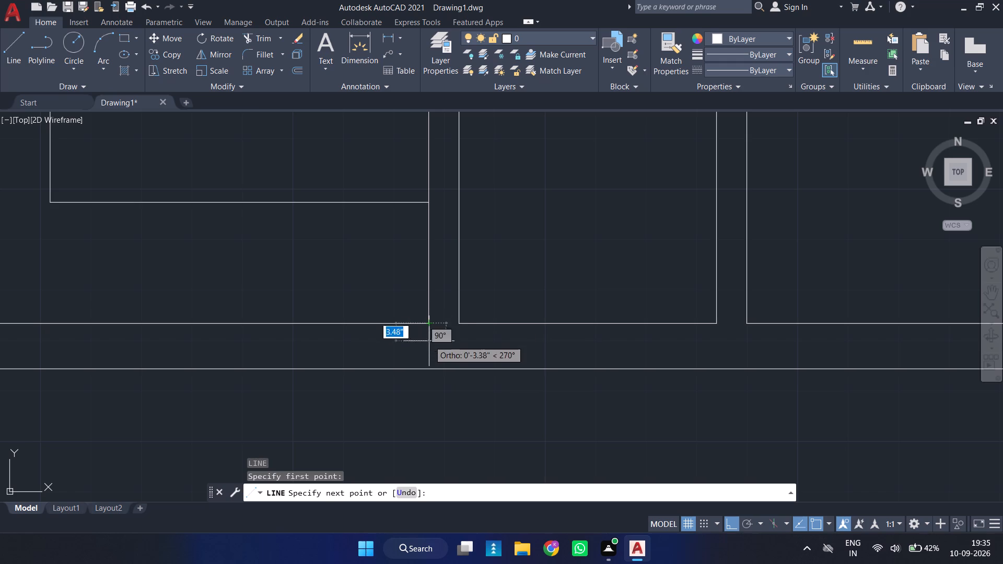
pyautogui.click(429, 367)
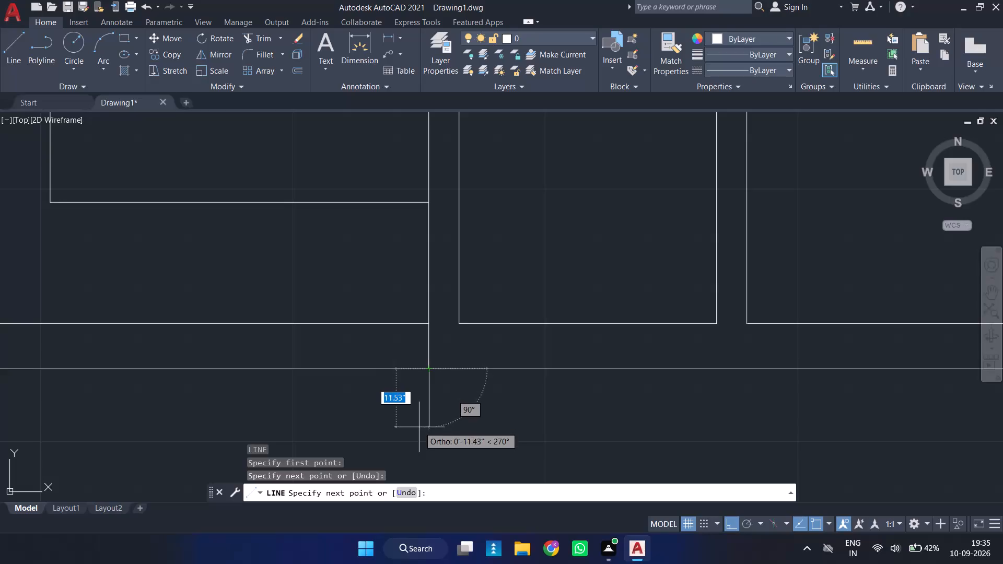
pyautogui.press('2')
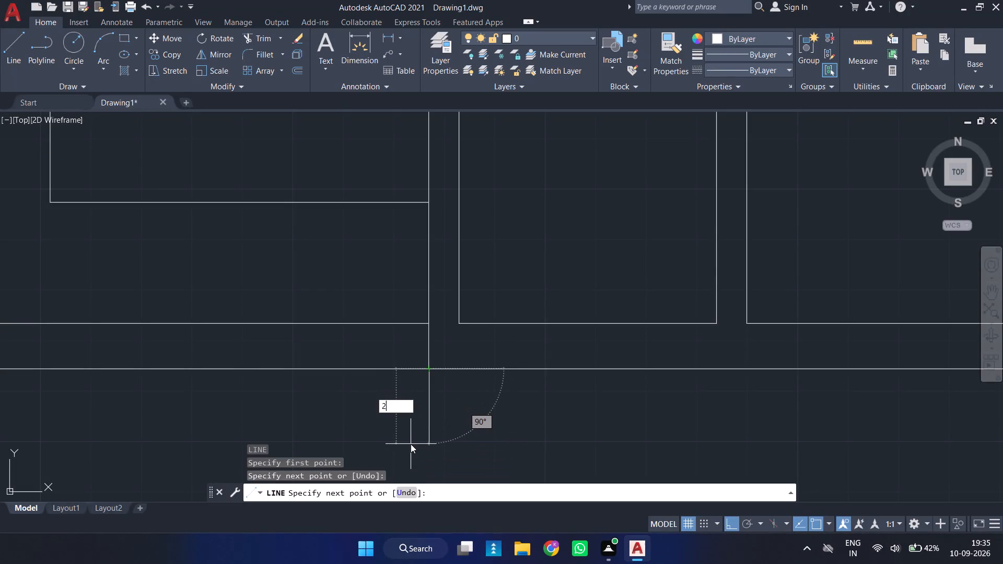
pyautogui.press("'")
pyautogui.press('Return')
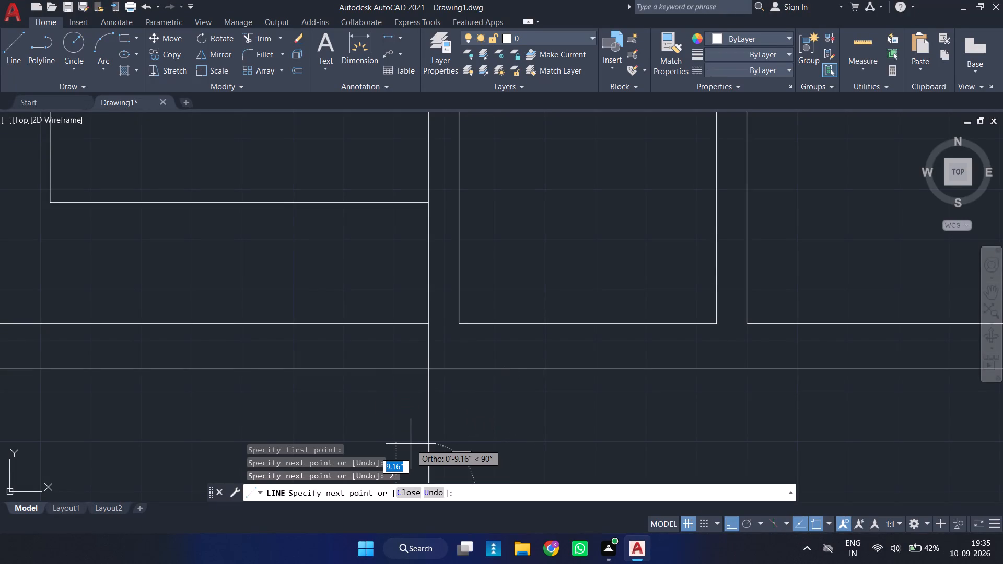
pyautogui.scroll(-3, 411, 444)
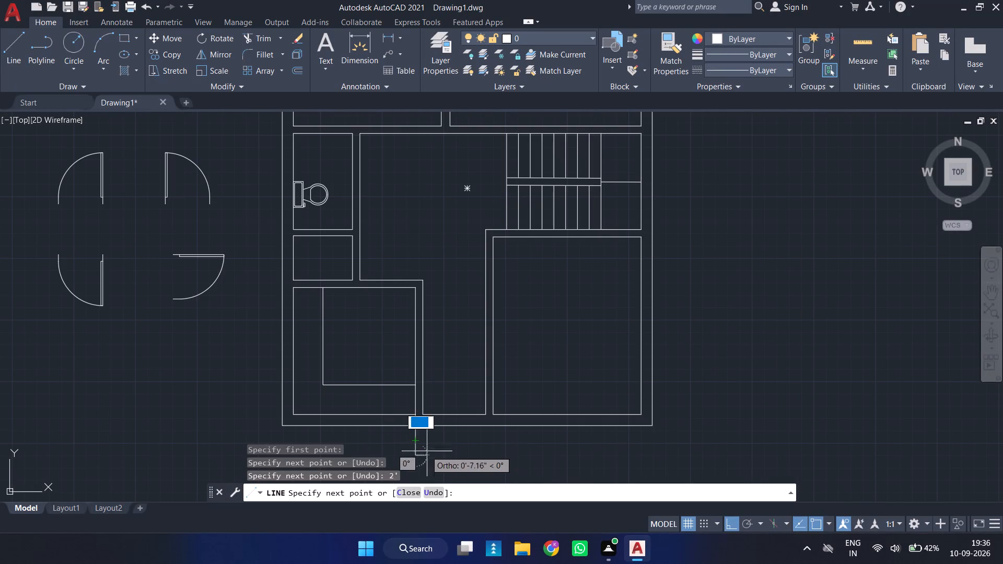
pyautogui.scroll(2, 485, 446)
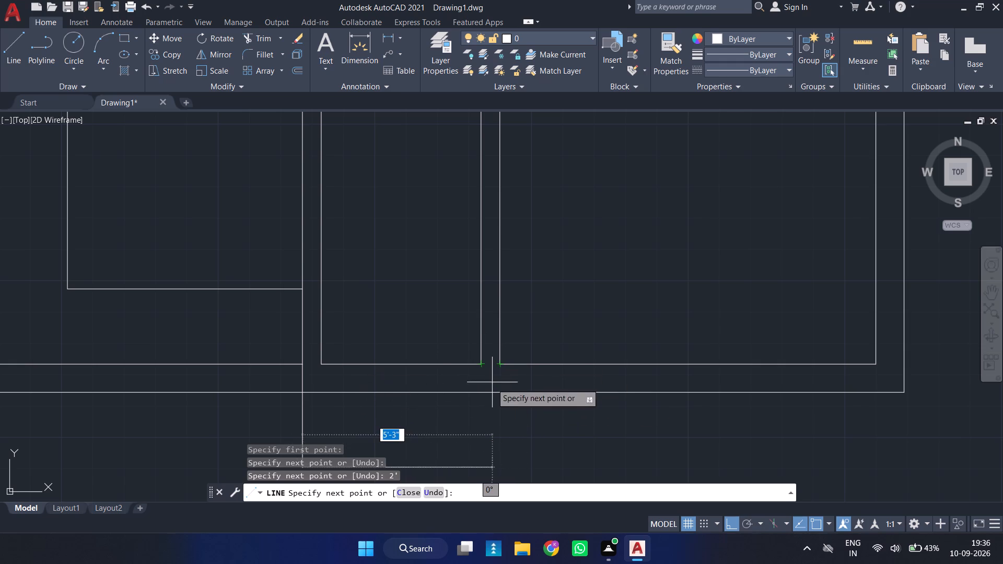
pyautogui.click(501, 450)
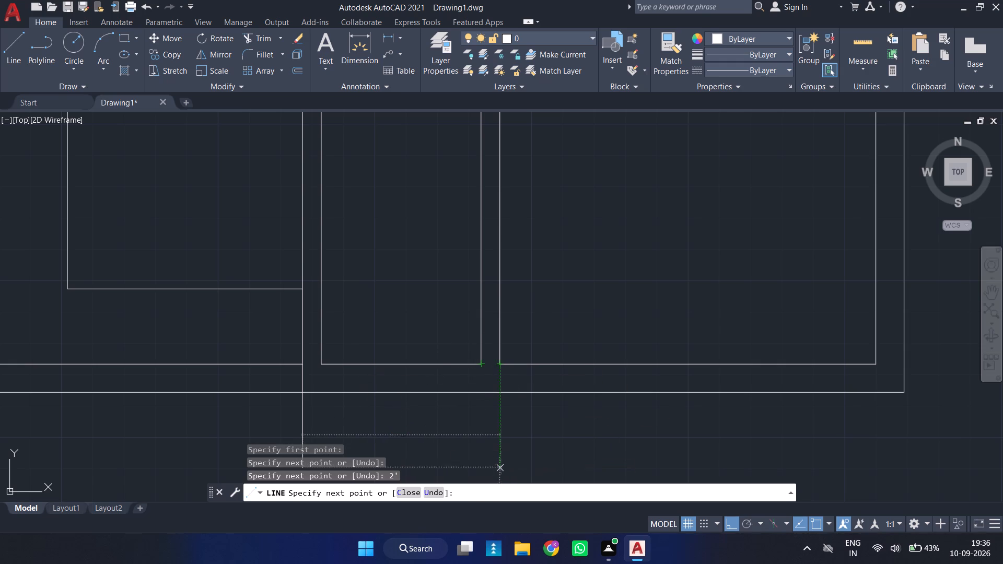
pyautogui.click(497, 395)
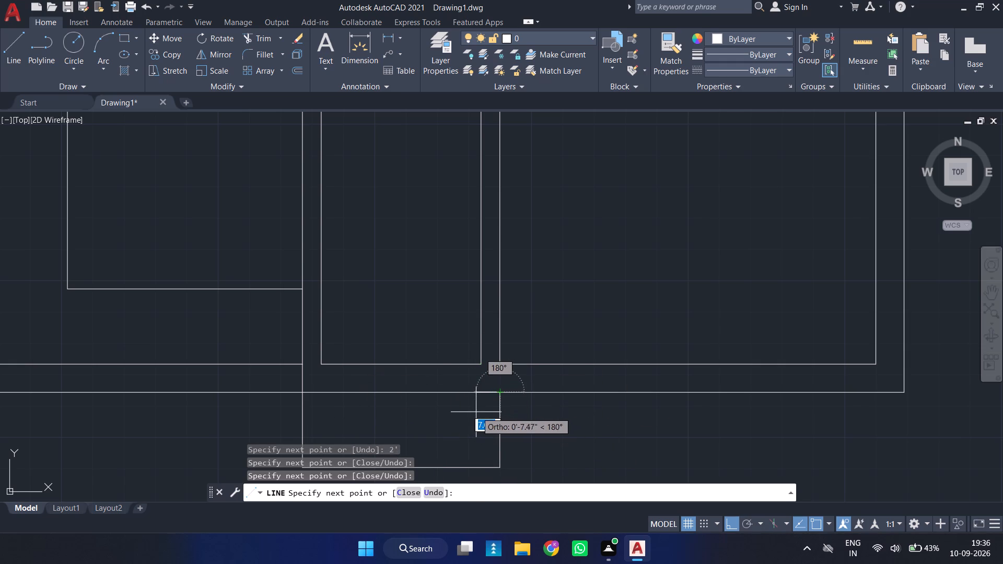
pyautogui.press('space')
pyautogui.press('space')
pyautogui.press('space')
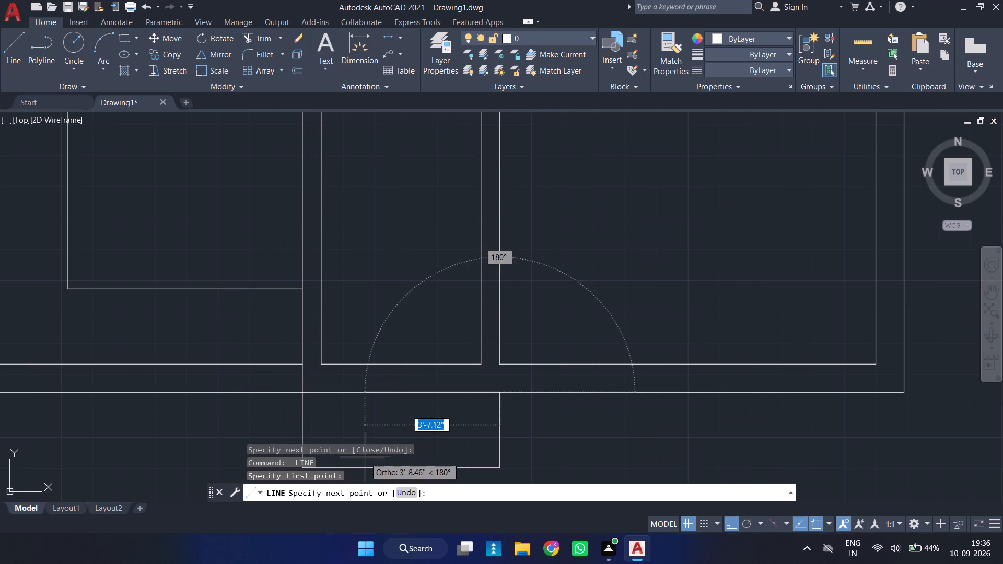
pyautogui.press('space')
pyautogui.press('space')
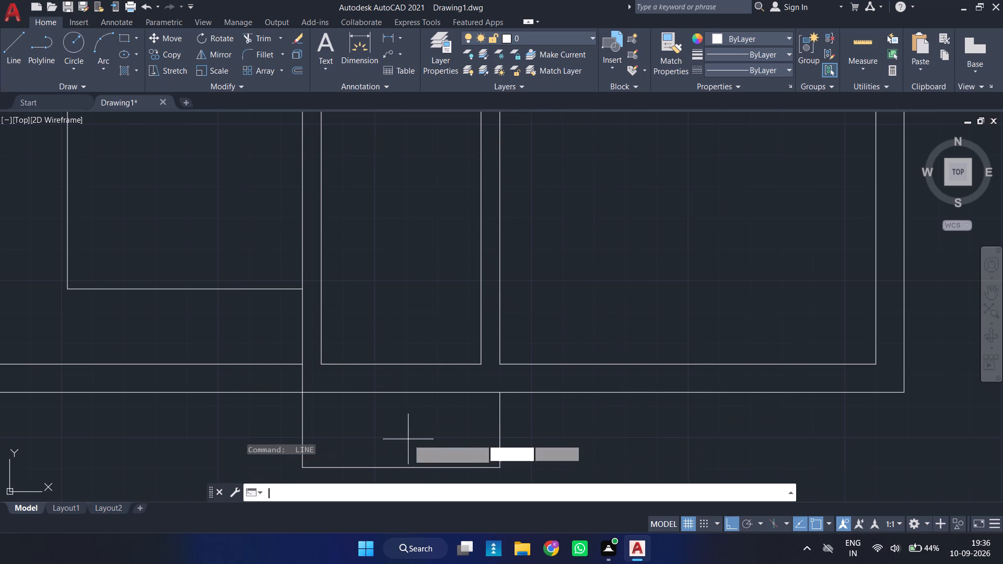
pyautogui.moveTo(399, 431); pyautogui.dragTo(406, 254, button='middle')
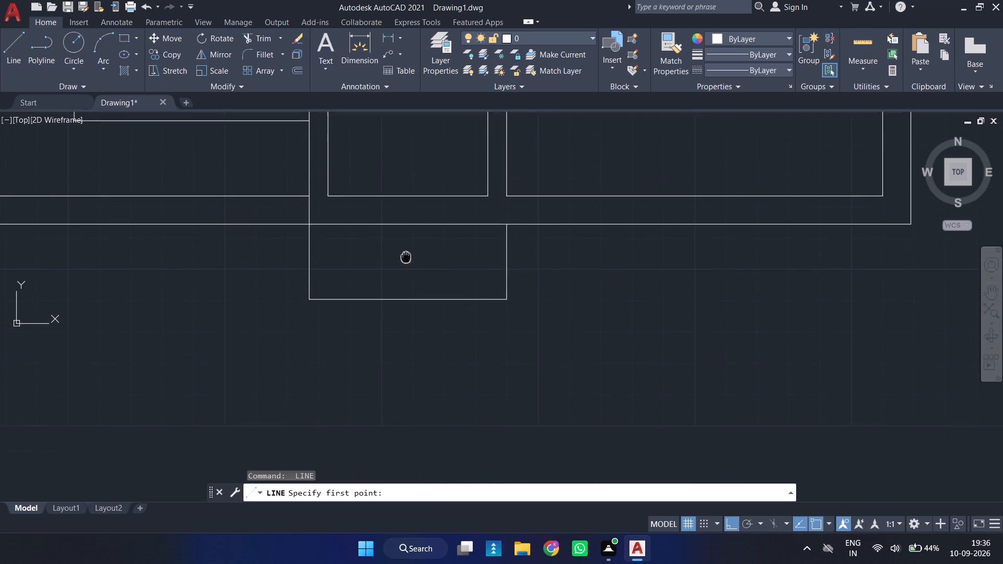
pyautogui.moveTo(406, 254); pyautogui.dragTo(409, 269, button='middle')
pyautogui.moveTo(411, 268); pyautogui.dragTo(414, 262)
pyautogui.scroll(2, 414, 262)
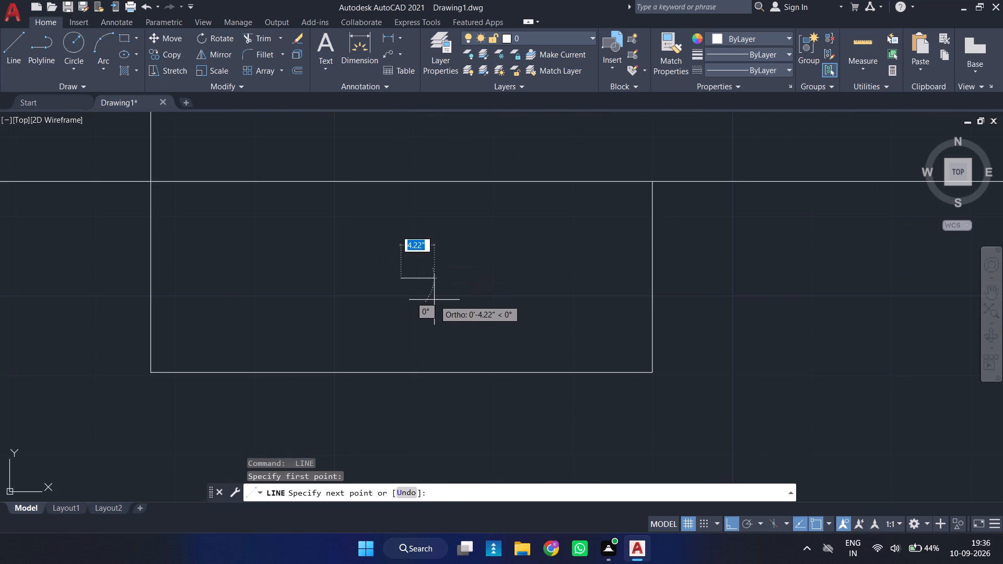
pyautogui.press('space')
# Draw a horizontal line between the midpoints of the entrance outline's two sides, splitting it into two treads.
pyautogui.press('space')
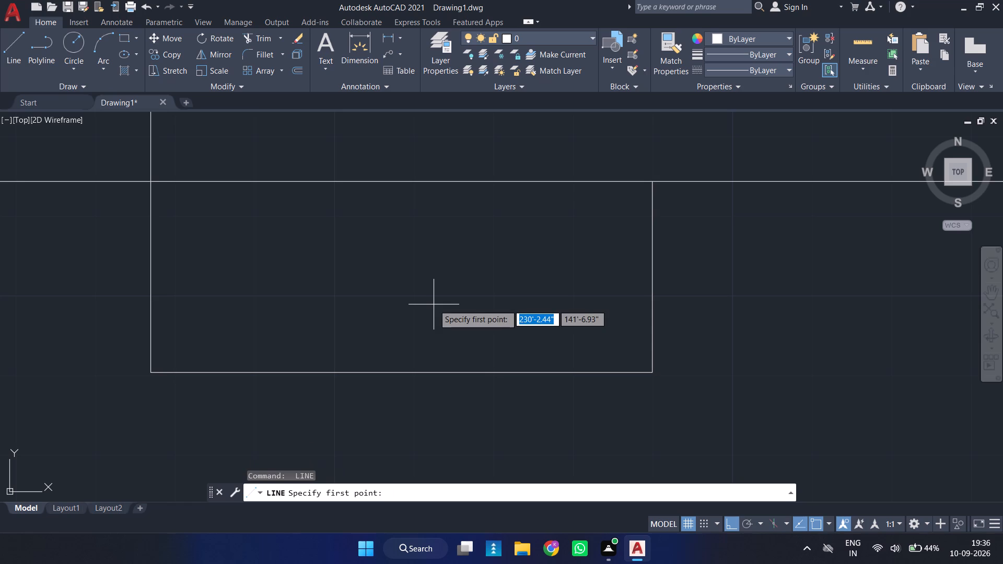
pyautogui.click(654, 278)
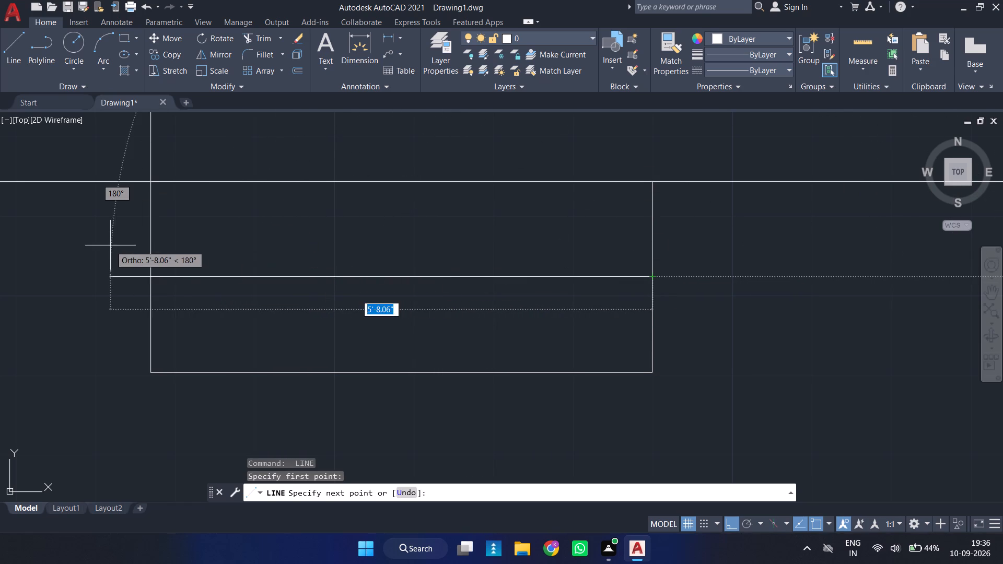
pyautogui.click(148, 276)
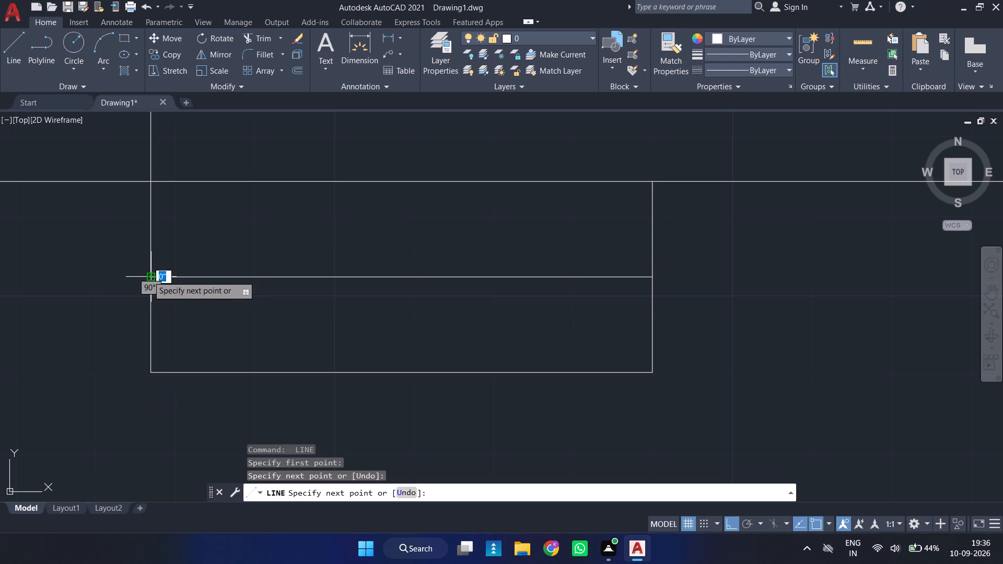
pyautogui.press('Return')
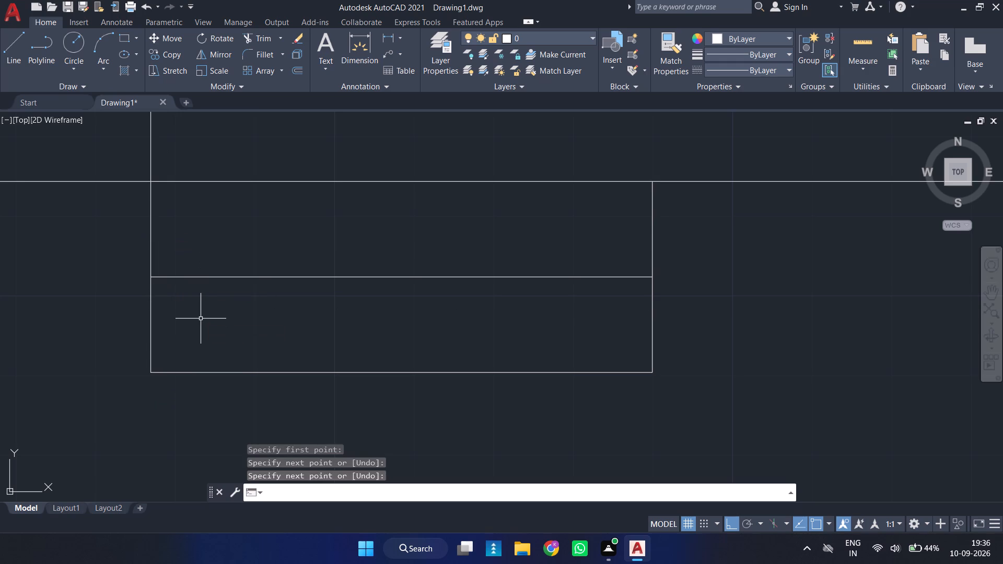
# Trim the short piece of the entrance outline's left line that crosses the outer wall's thickness.
pyautogui.write('tr')
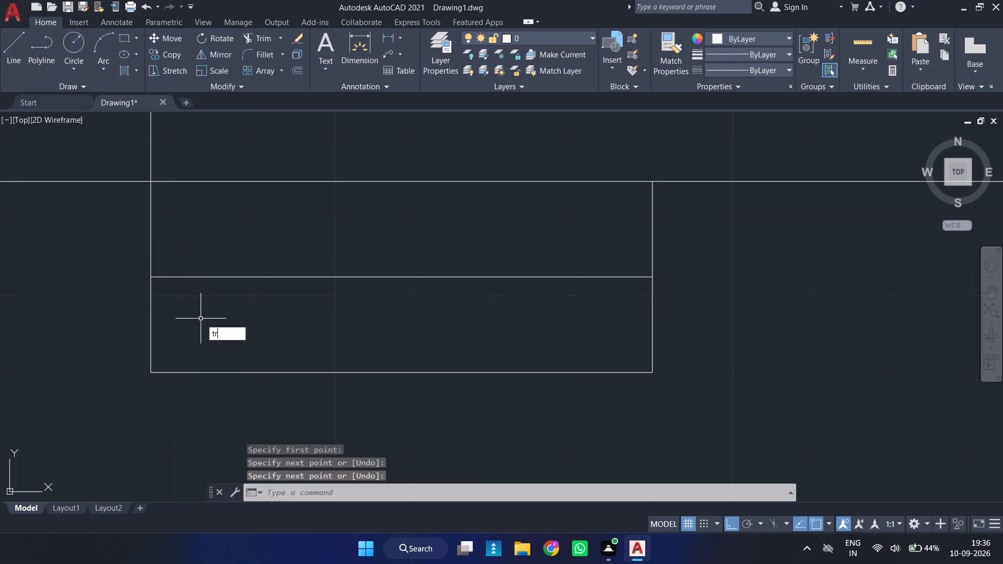
pyautogui.press('space')
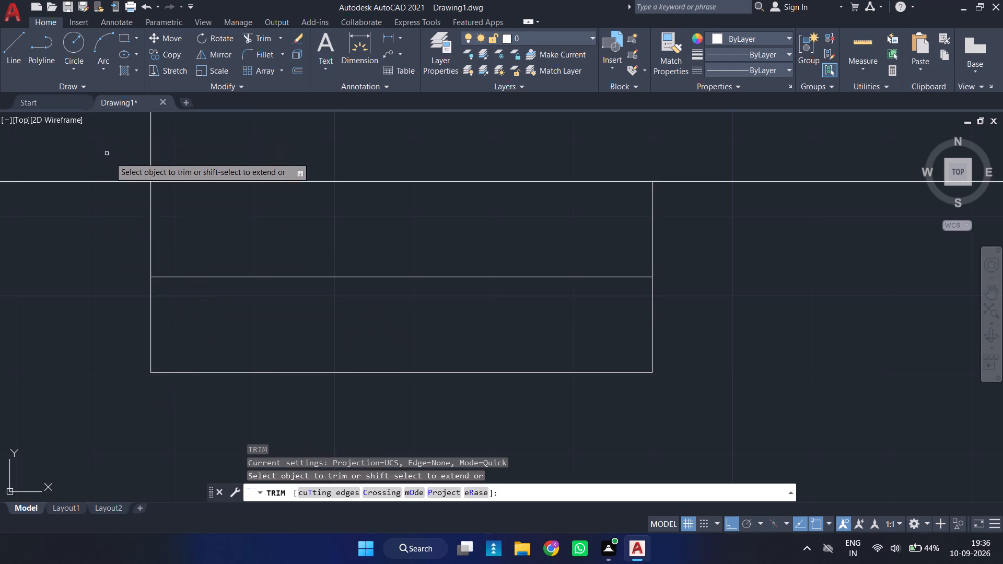
pyautogui.click(149, 163)
pyautogui.scroll(-2, 159, 192)
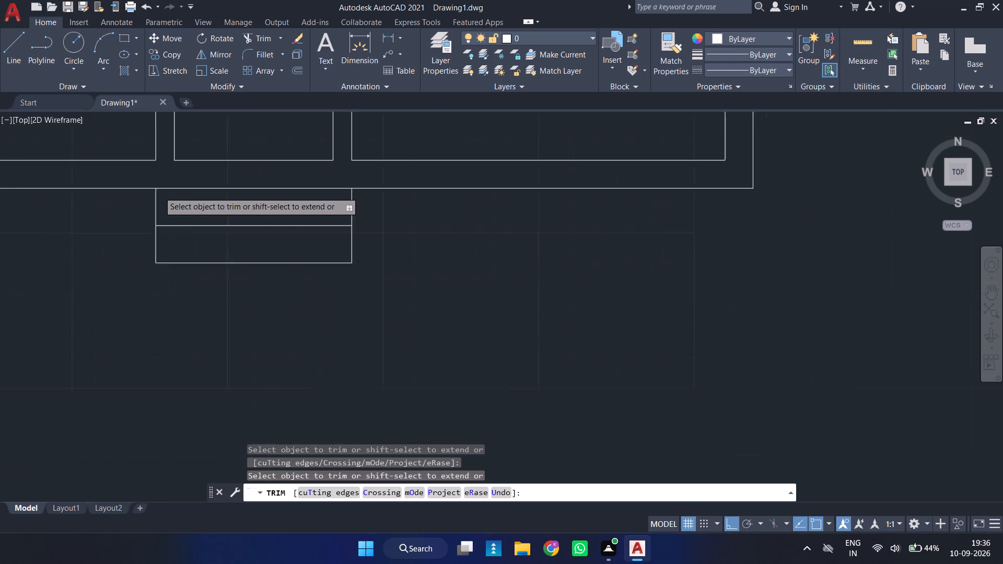
pyautogui.scroll(-2, 159, 192)
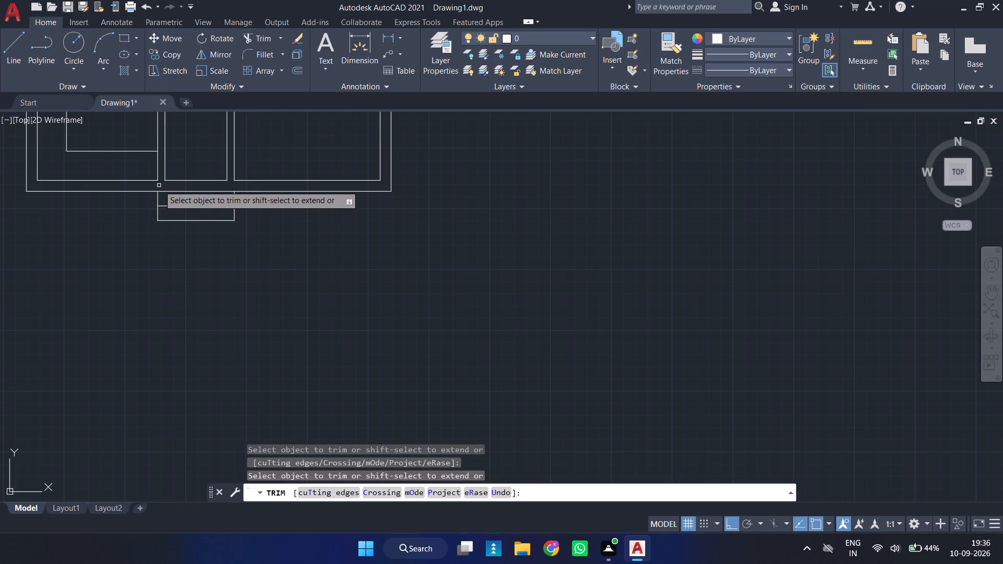
pyautogui.press('Escape')
pyautogui.scroll(-2, 143, 185)
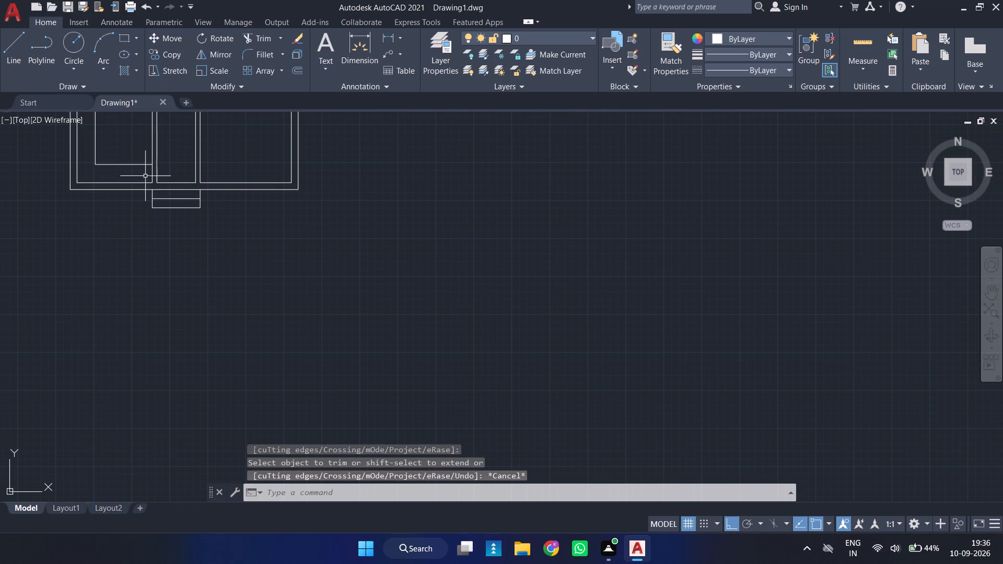
# Draw a circle of about 2.67" radius in the toilet room's lower corner, centred in line below the tank's lower-edge midpoint.
pyautogui.moveTo(135, 134); pyautogui.dragTo(243, 362, button='middle')
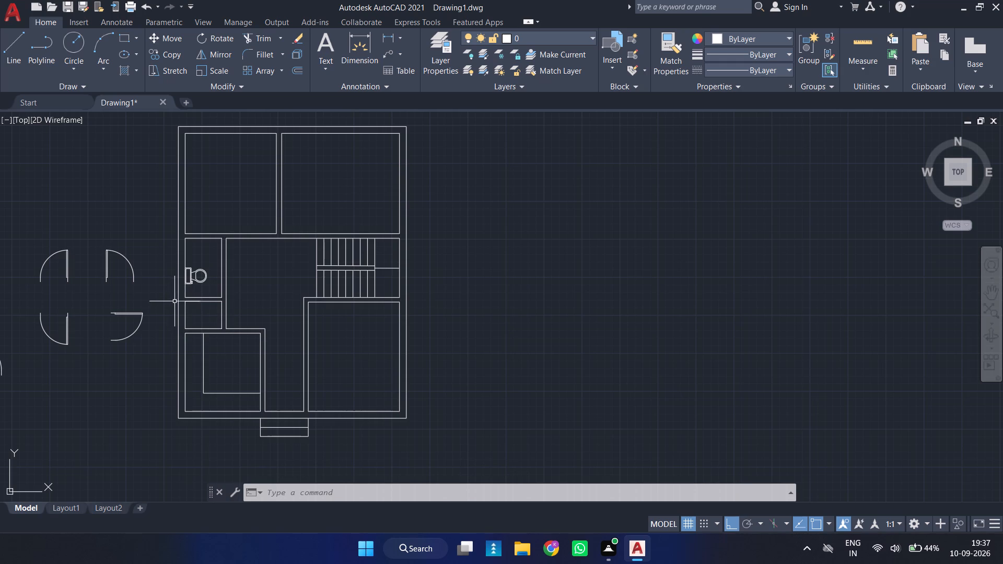
pyautogui.scroll(4, 192, 295)
pyautogui.moveTo(192, 293); pyautogui.dragTo(206, 308, button='middle')
pyautogui.scroll(1, 192, 293)
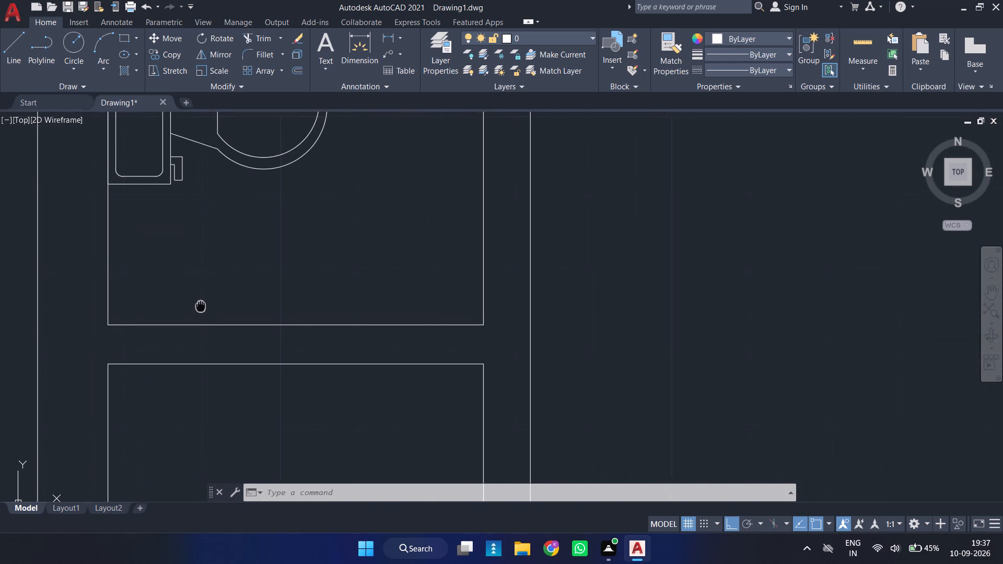
pyautogui.moveTo(206, 308); pyautogui.dragTo(466, 349, button='middle')
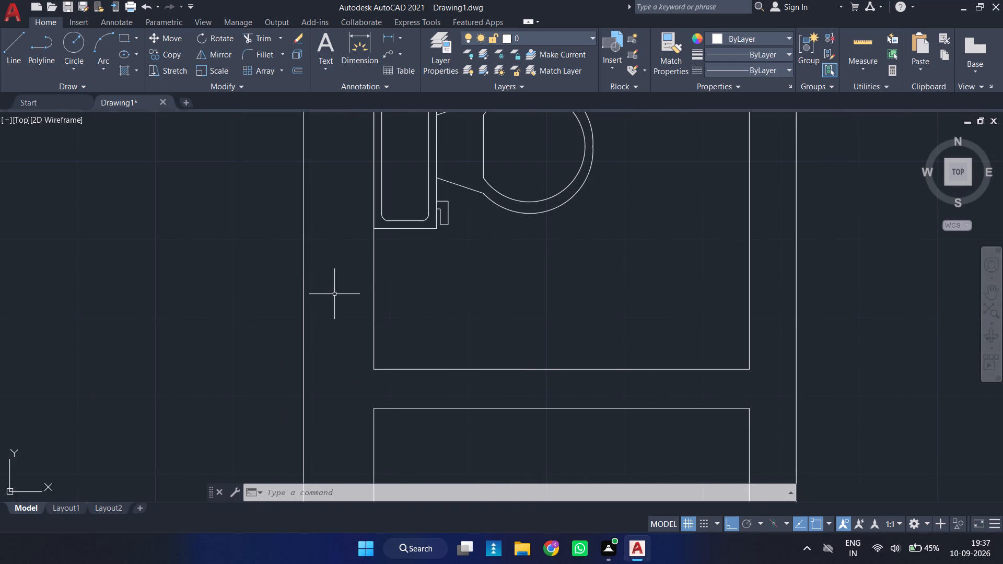
pyautogui.write('c')
pyautogui.press('space')
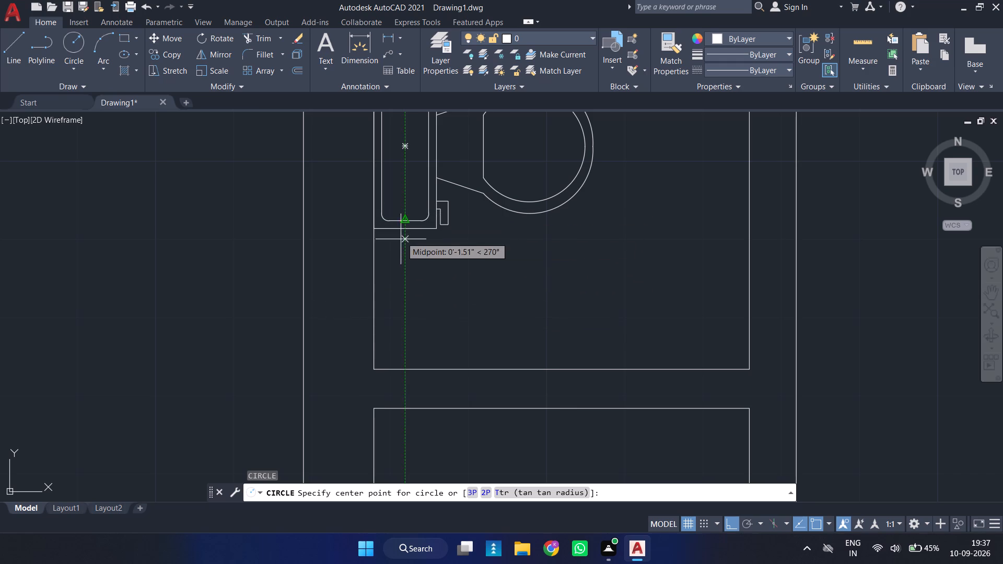
pyautogui.click(404, 336)
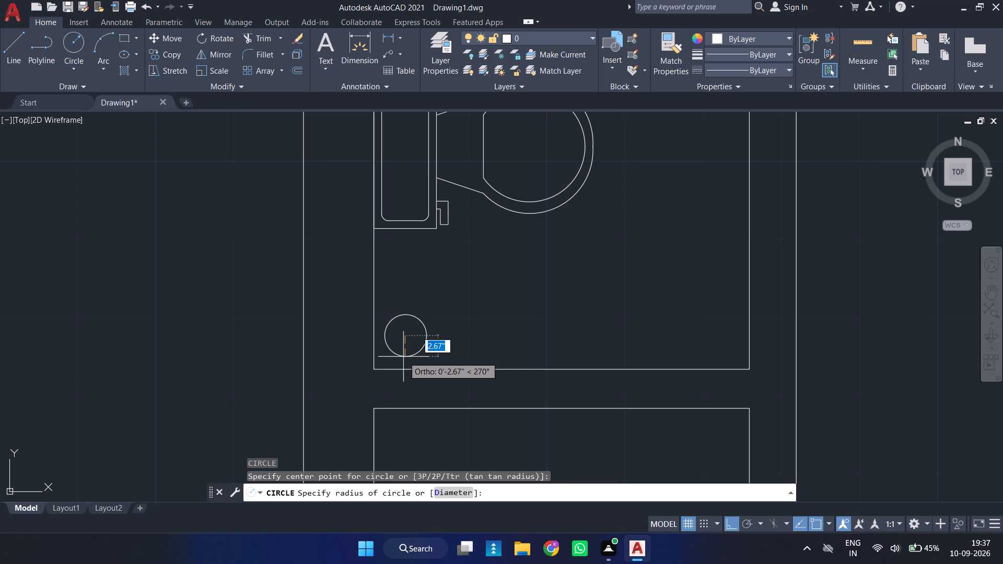
pyautogui.click(403, 357)
# Offset the new circle below the toilet 1" outward to form a concentric outer ring.
pyautogui.scroll(-2, 431, 325)
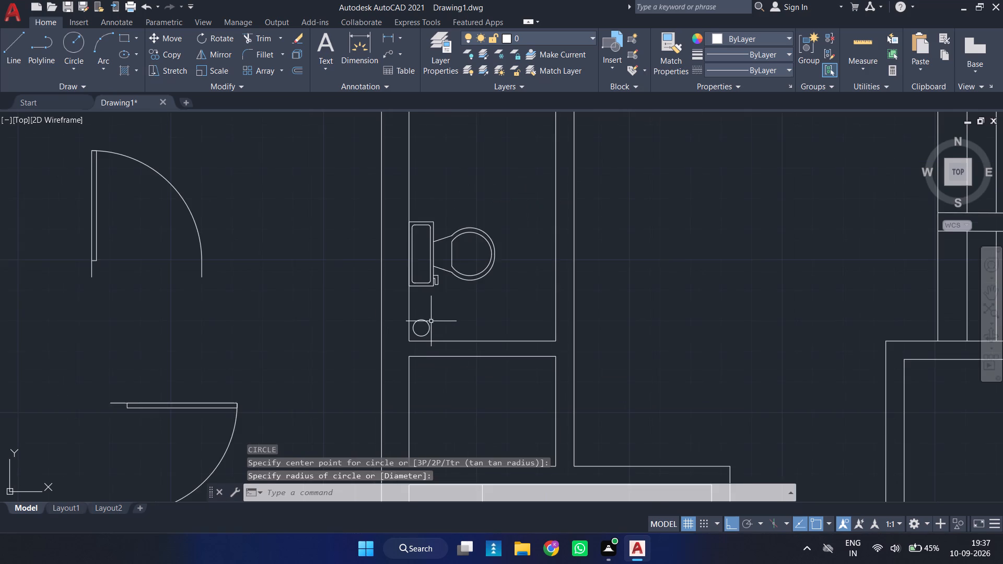
pyautogui.scroll(-5, 431, 324)
pyautogui.scroll(4, 431, 323)
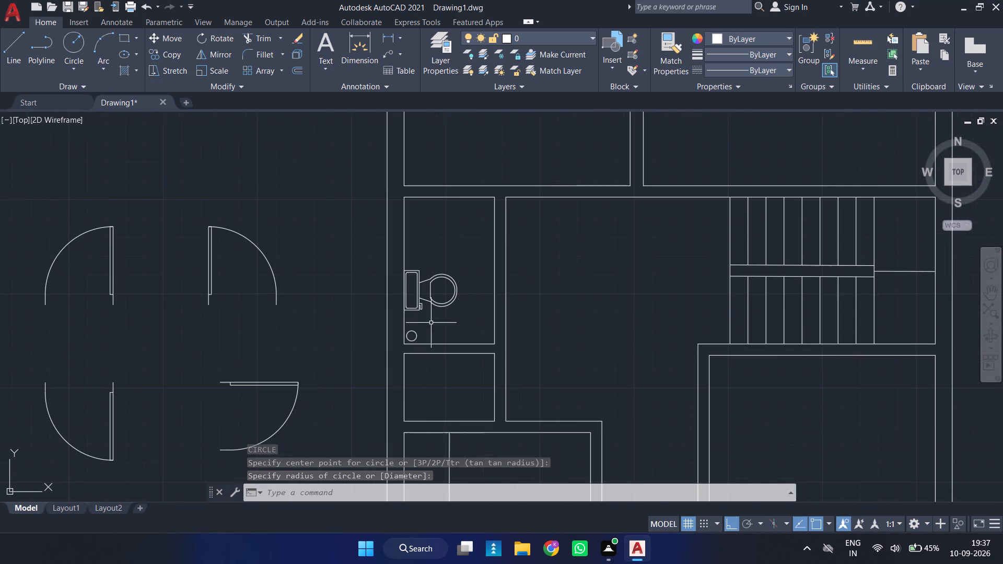
pyautogui.moveTo(431, 323); pyautogui.dragTo(457, 286, button='middle')
pyautogui.scroll(1, 431, 323)
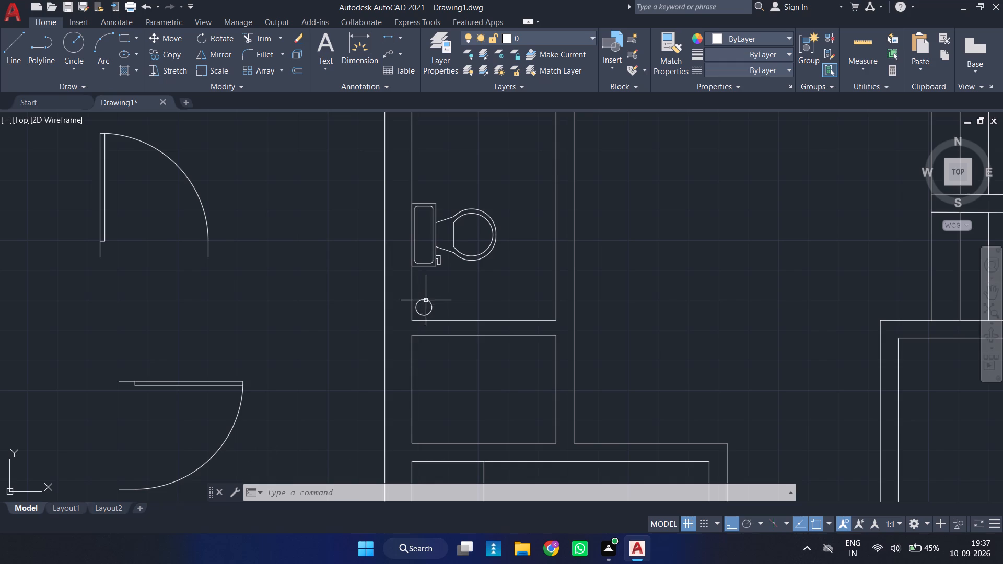
pyautogui.scroll(-1, 434, 267)
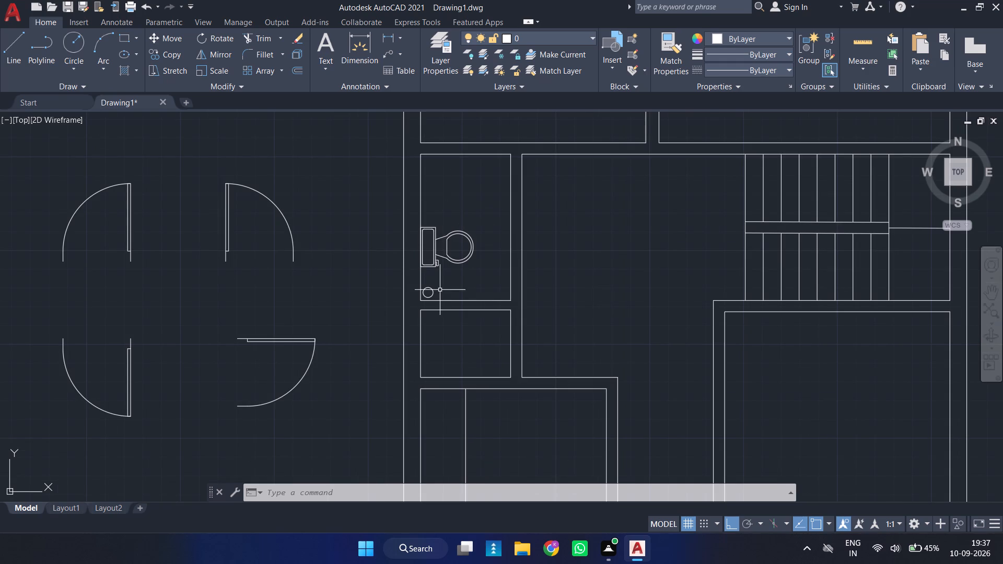
pyautogui.scroll(4, 440, 290)
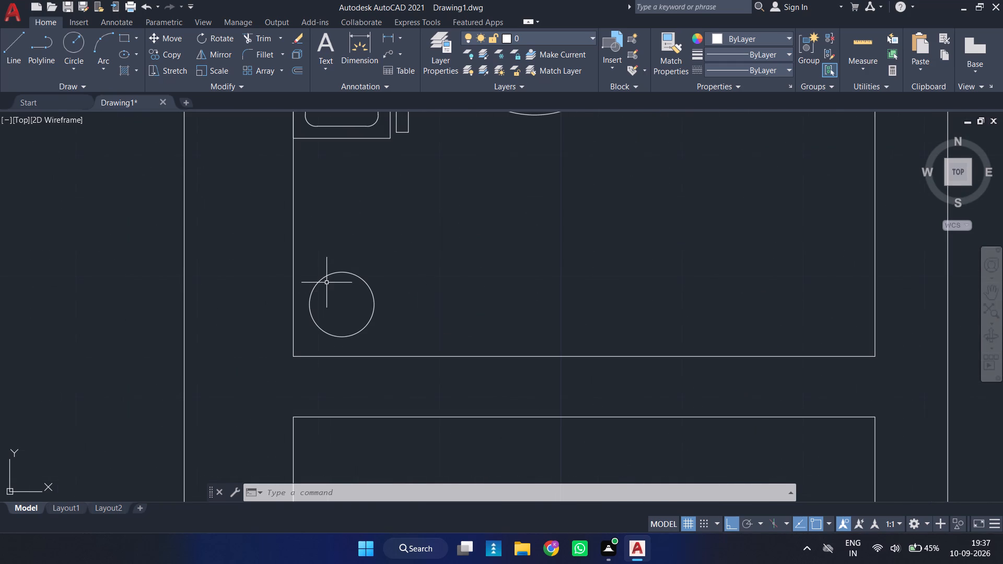
pyautogui.click(326, 273)
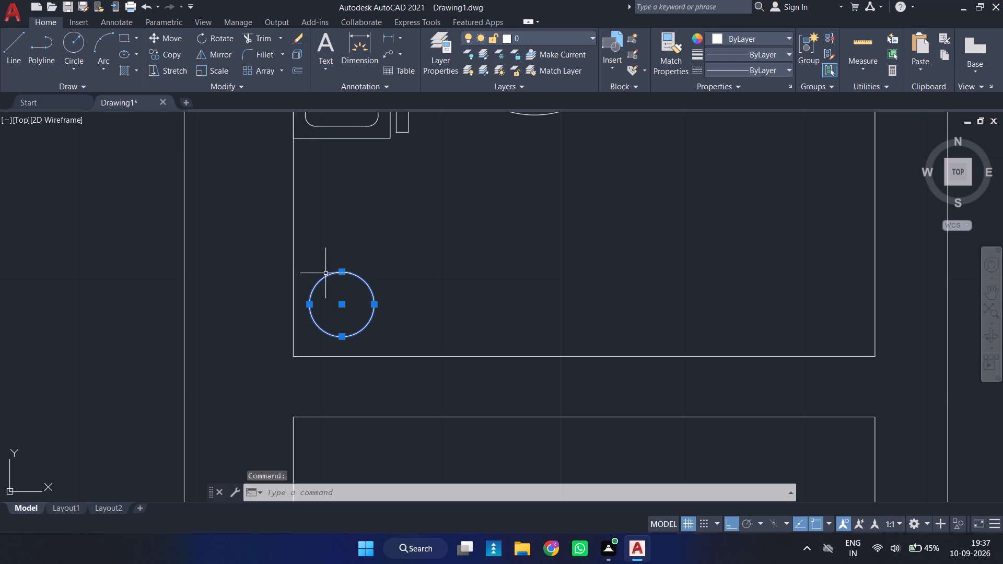
pyautogui.press('o')
pyautogui.press('Return')
pyautogui.press('1')
pyautogui.press('Return')
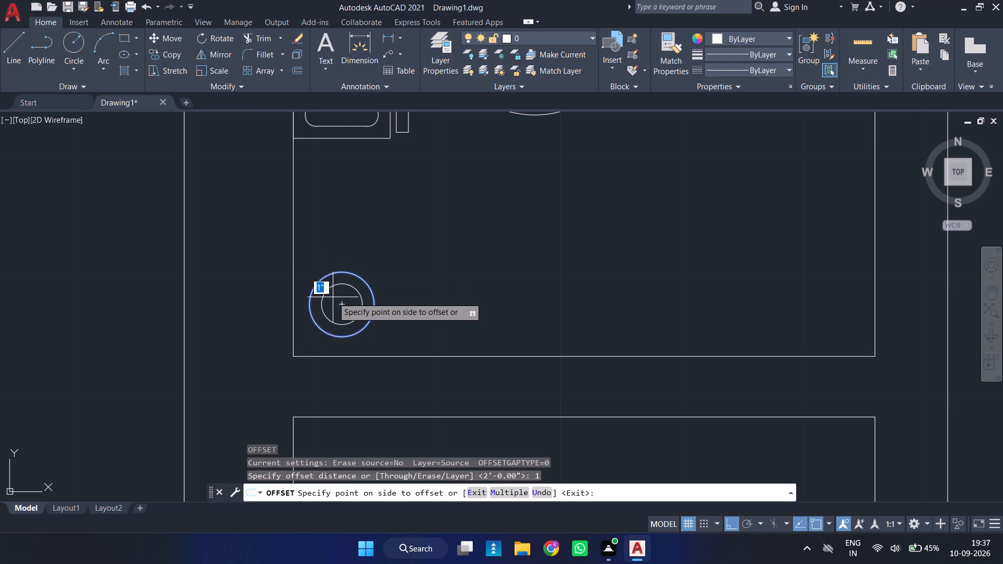
pyautogui.click(324, 269)
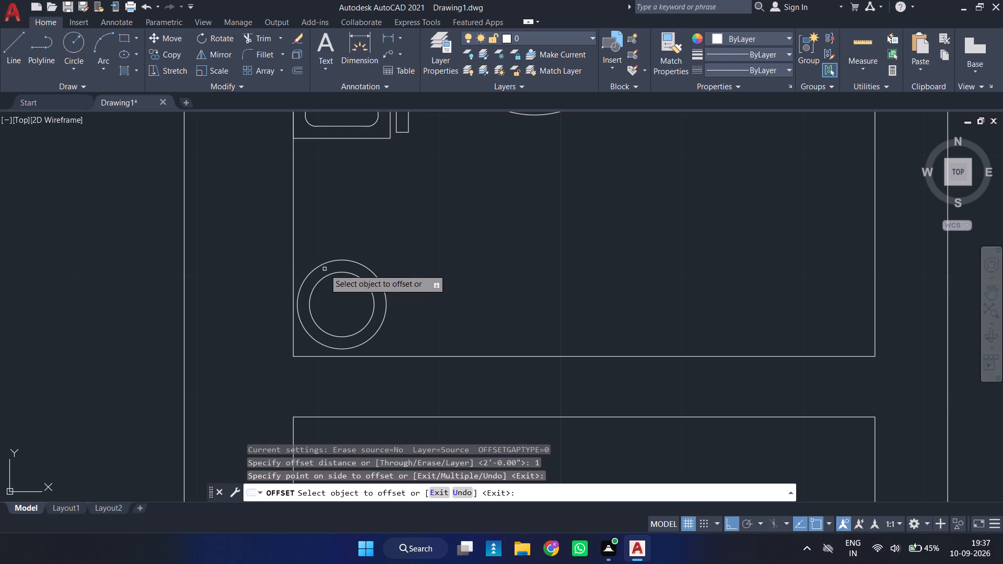
pyautogui.moveTo(386, 264); pyautogui.dragTo(395, 280)
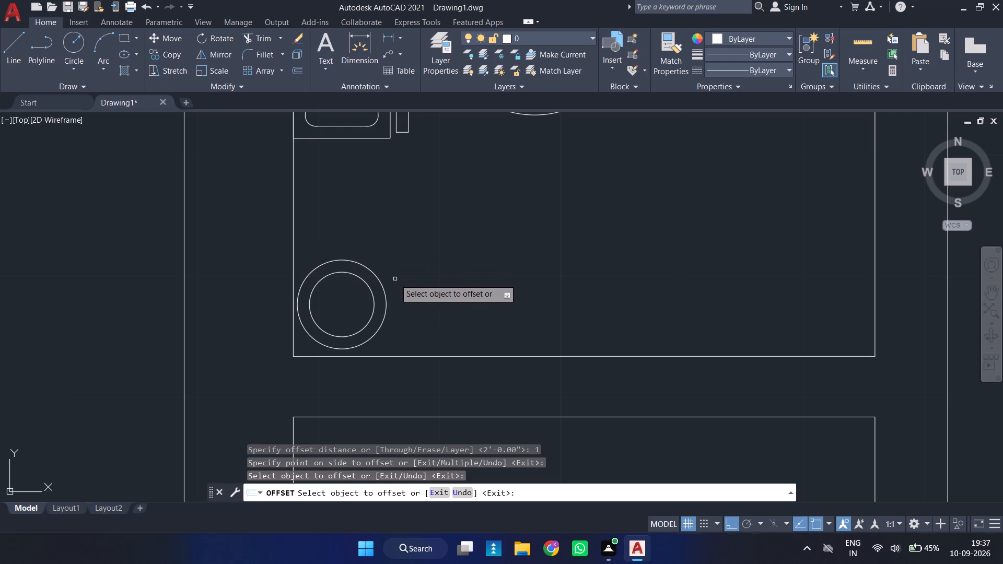
pyautogui.press('space')
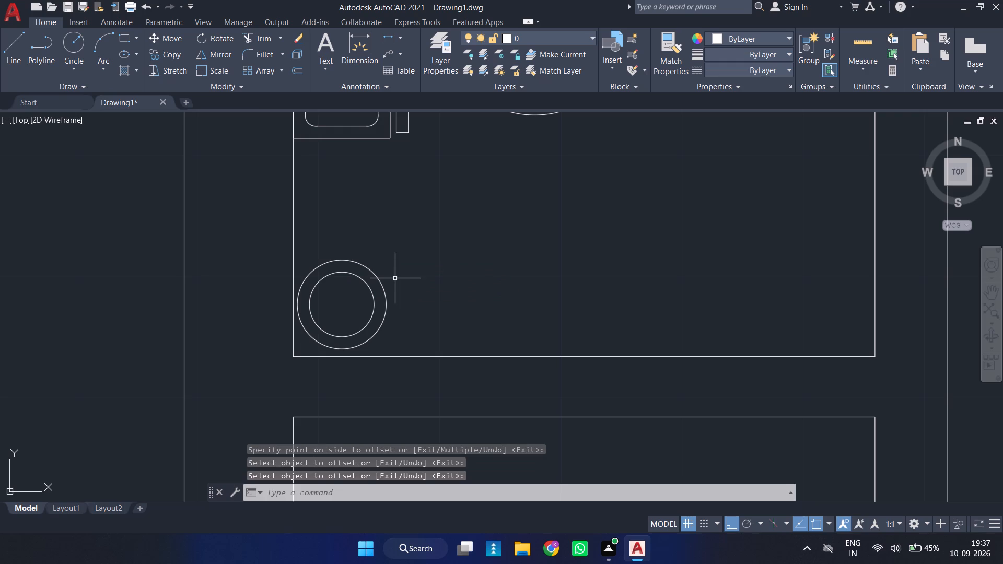
# Move both concentric circles by their shared centre about 1.12" away from the side wall and slightly upward.
pyautogui.click(394, 278)
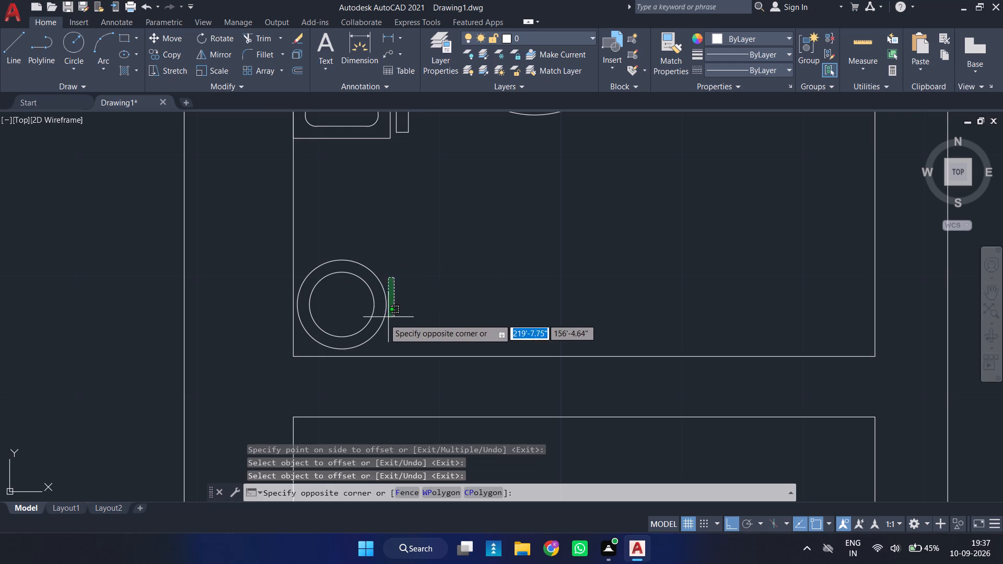
pyautogui.click(364, 323)
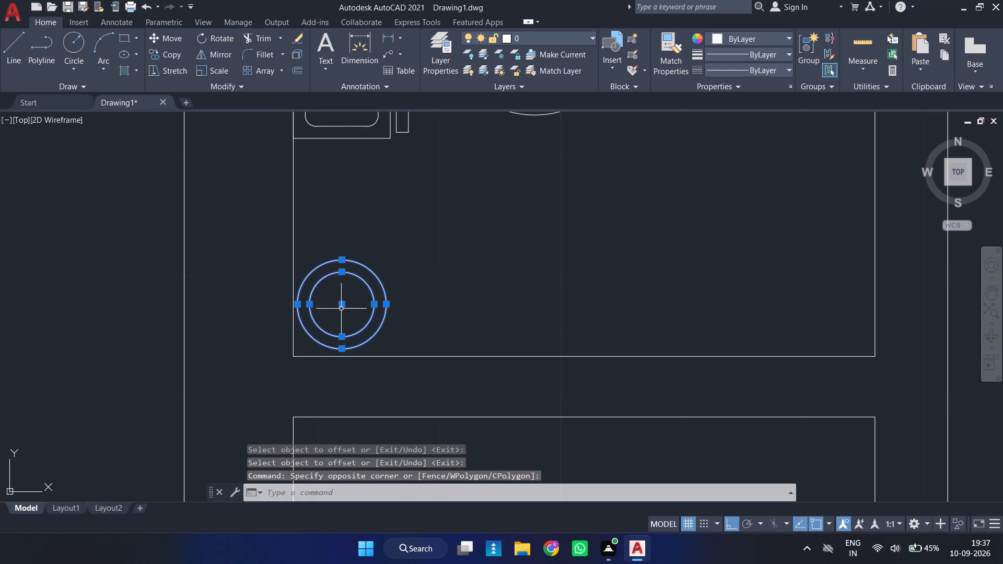
pyautogui.click(341, 305)
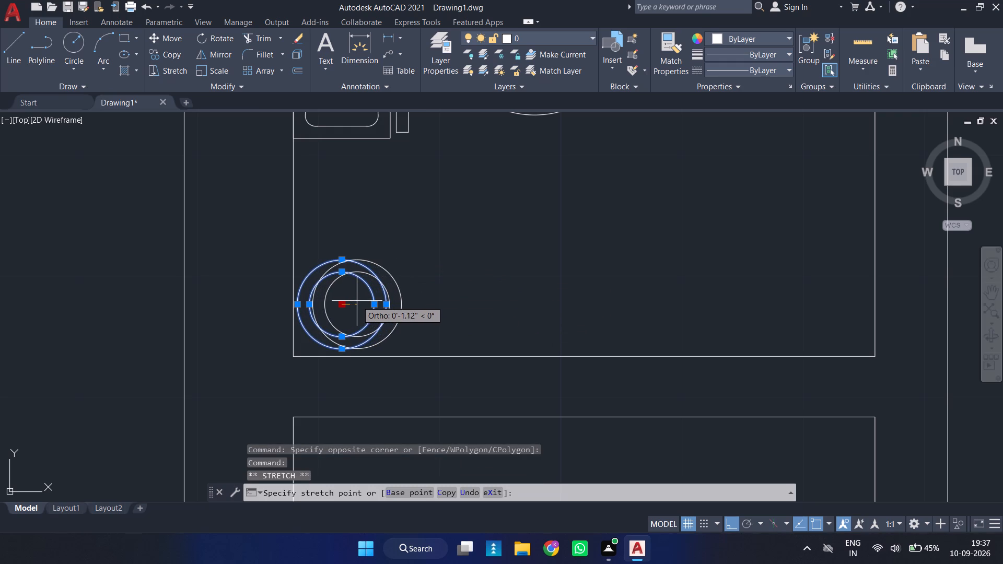
pyautogui.click(357, 301)
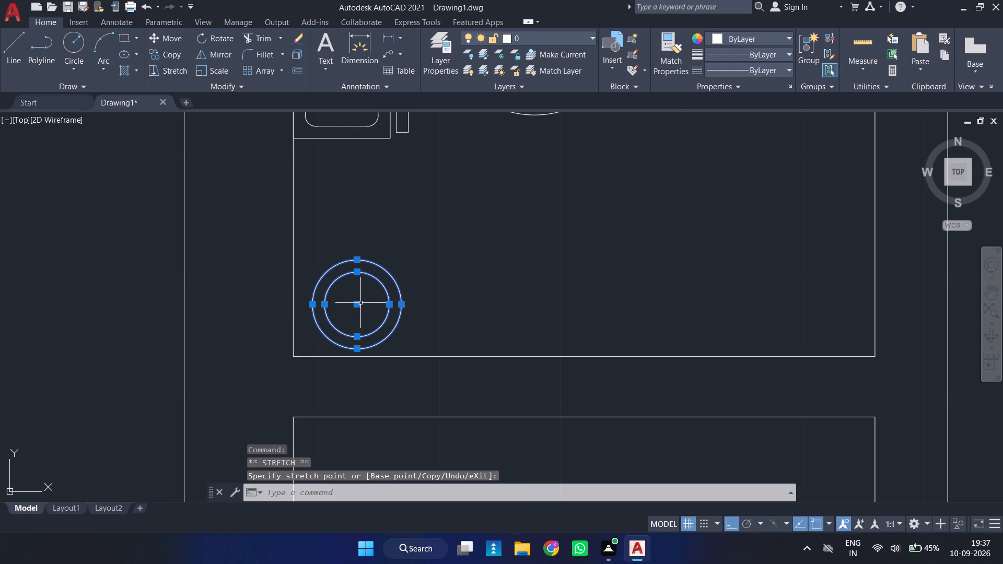
pyautogui.click(360, 306)
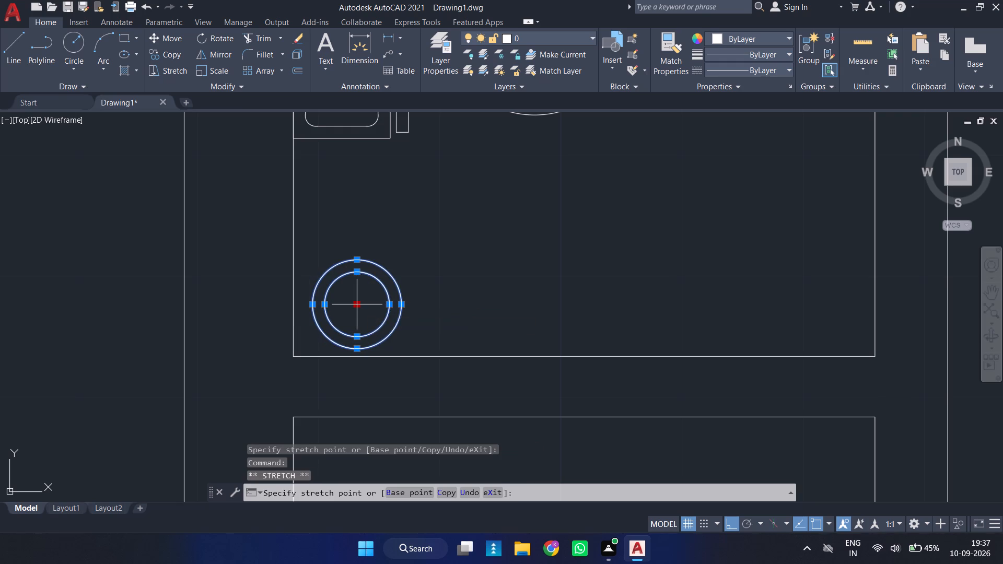
pyautogui.click(359, 299)
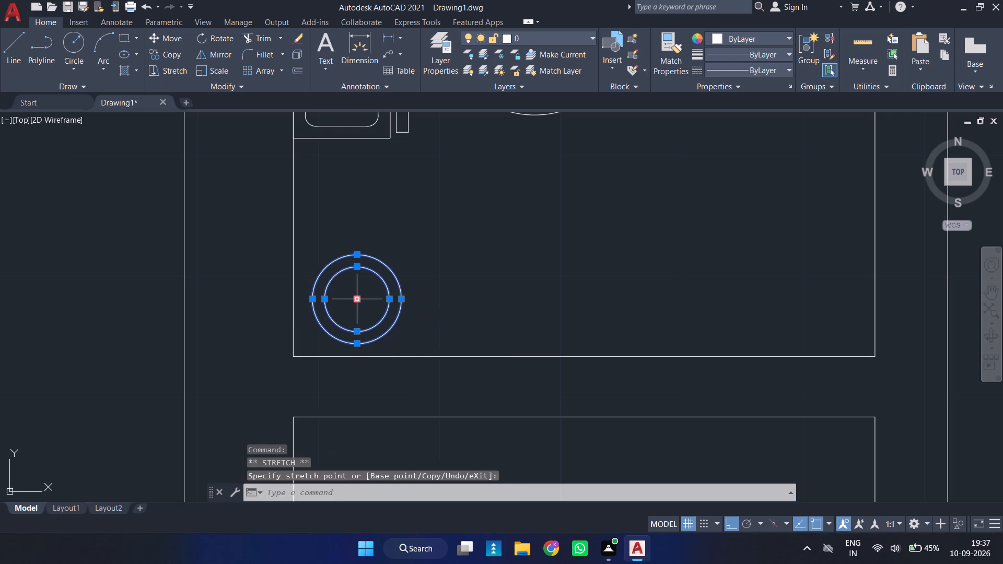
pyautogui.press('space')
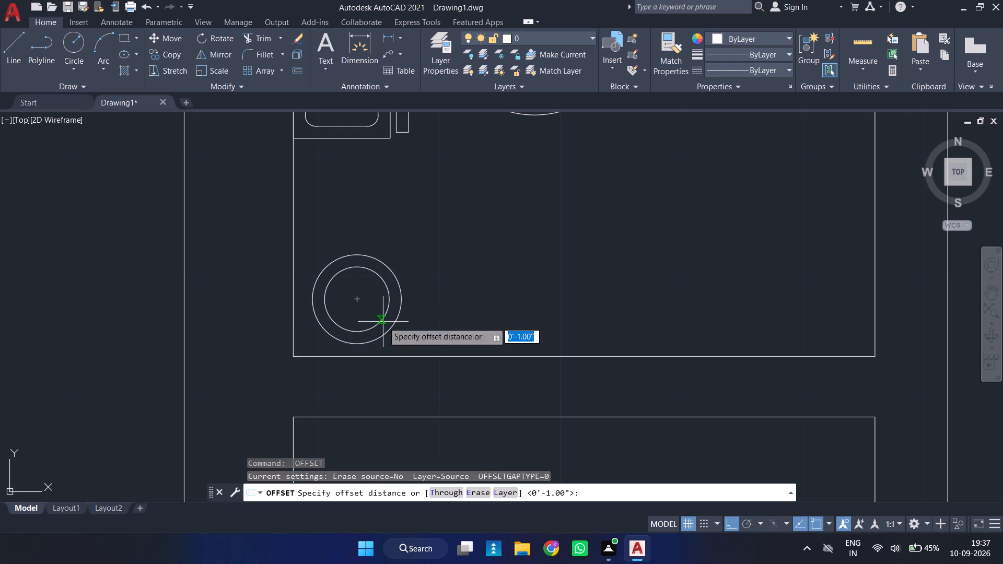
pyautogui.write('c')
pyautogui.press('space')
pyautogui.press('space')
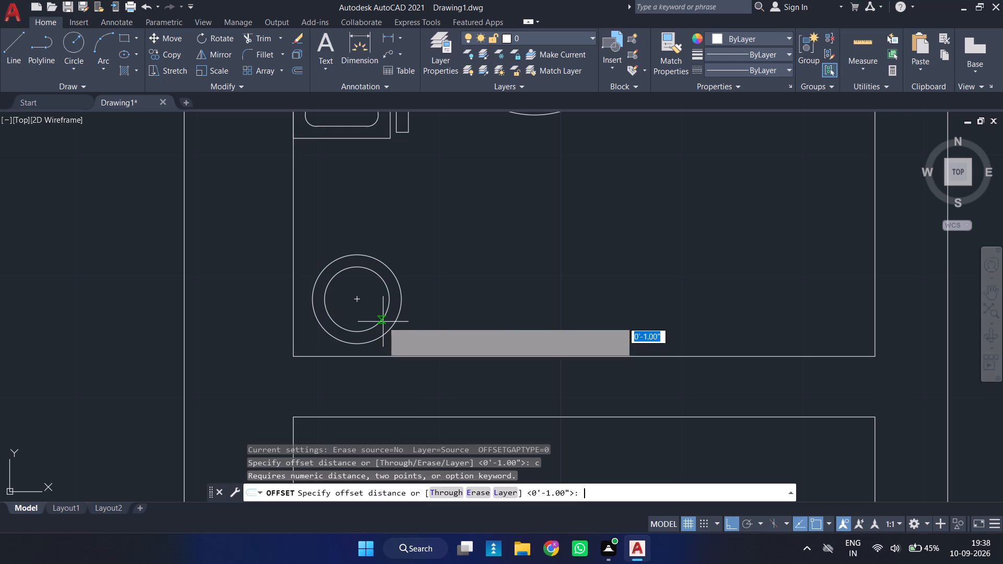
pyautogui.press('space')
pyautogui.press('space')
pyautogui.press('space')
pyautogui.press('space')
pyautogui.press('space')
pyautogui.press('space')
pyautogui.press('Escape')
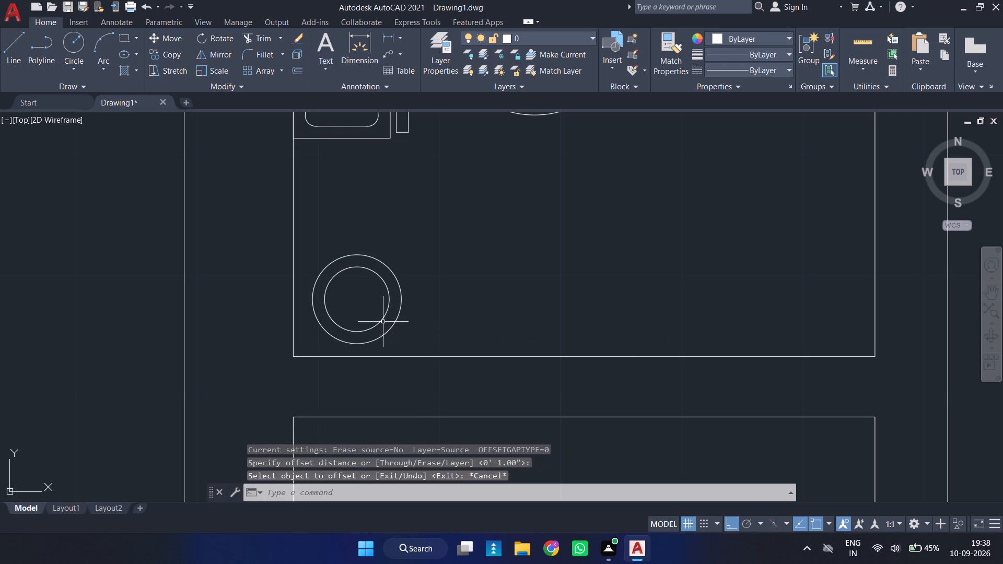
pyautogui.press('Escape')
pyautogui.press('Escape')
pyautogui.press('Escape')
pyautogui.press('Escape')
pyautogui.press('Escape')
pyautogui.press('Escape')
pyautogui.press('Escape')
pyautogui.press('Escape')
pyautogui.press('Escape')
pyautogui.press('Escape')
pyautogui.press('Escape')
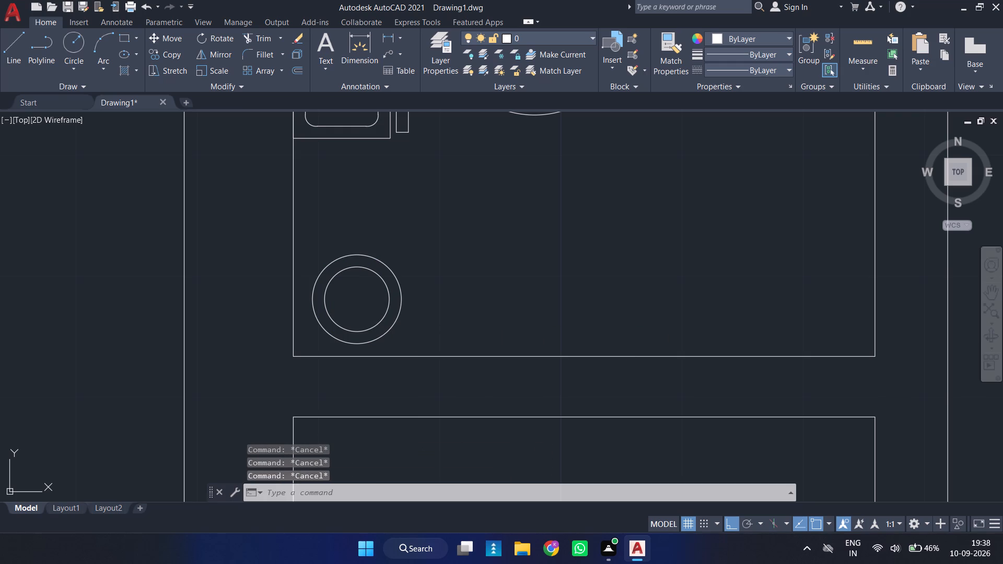
# Draw a small circle of about 0.10" radius at the shared centre of the two concentric circles.
pyautogui.write('c')
pyautogui.press('space')
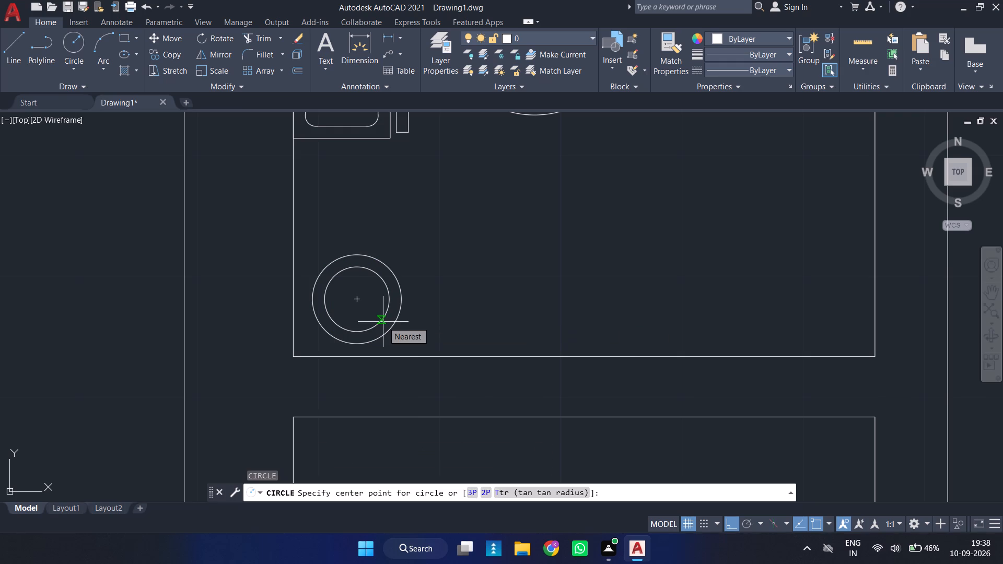
pyautogui.scroll(2, 362, 301)
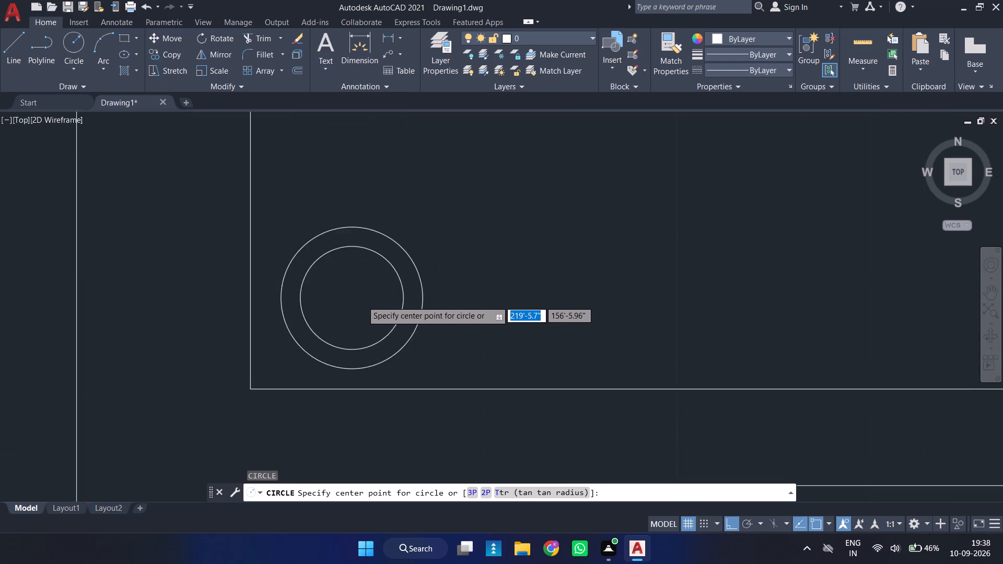
pyautogui.scroll(5, 362, 301)
pyautogui.scroll(-2, 344, 308)
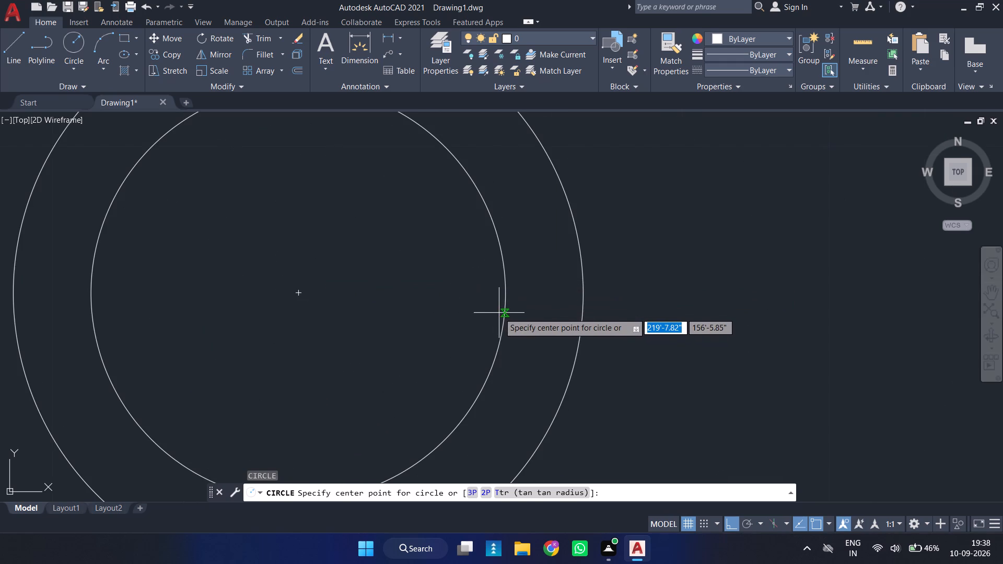
pyautogui.click(298, 293)
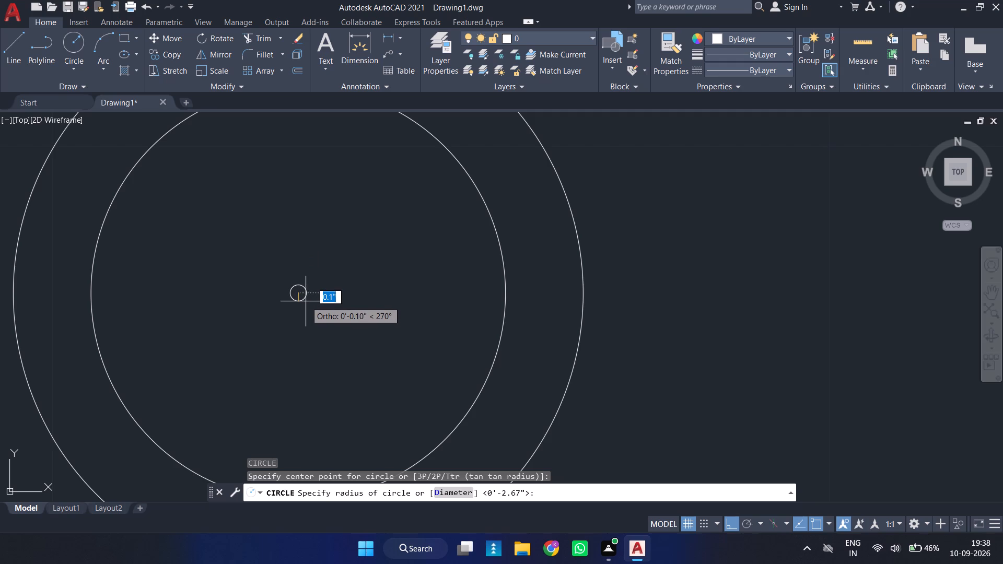
pyautogui.click(306, 302)
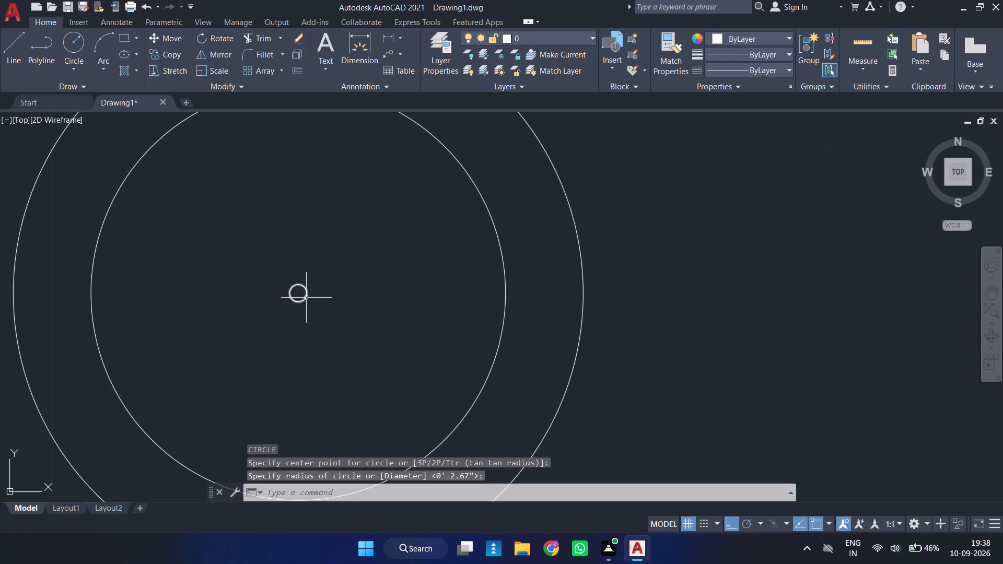
# Offset the small centre circle 0.2" outward.
pyautogui.click(306, 298)
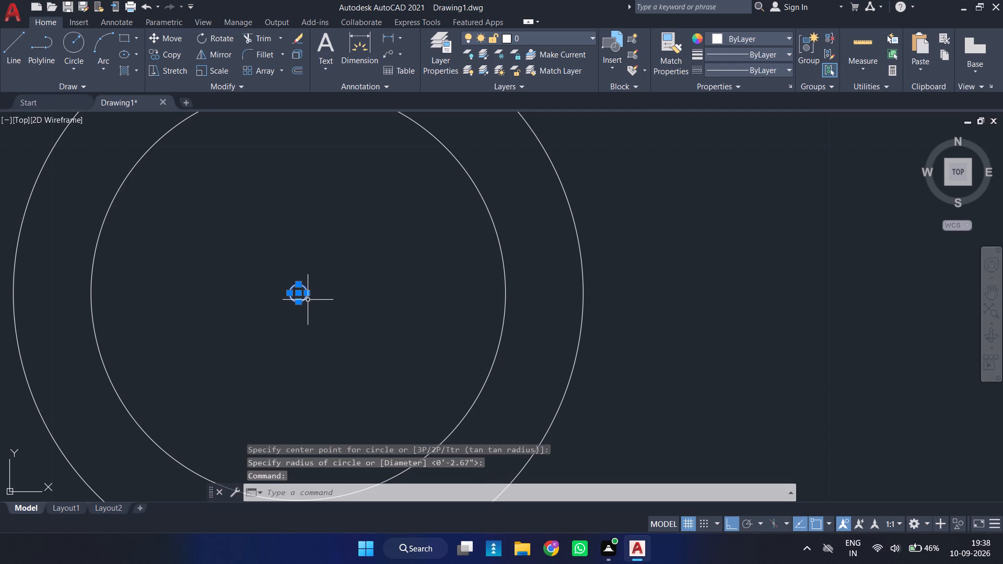
pyautogui.press('o')
pyautogui.press('Return')
pyautogui.write('0.2.')
pyautogui.press('Return')
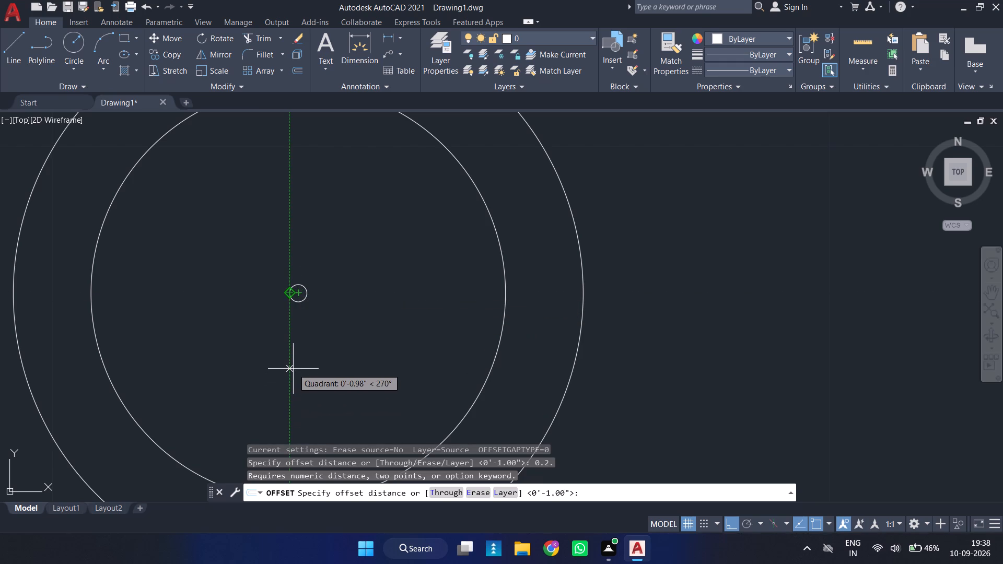
pyautogui.write('0.2')
pyautogui.press('Return')
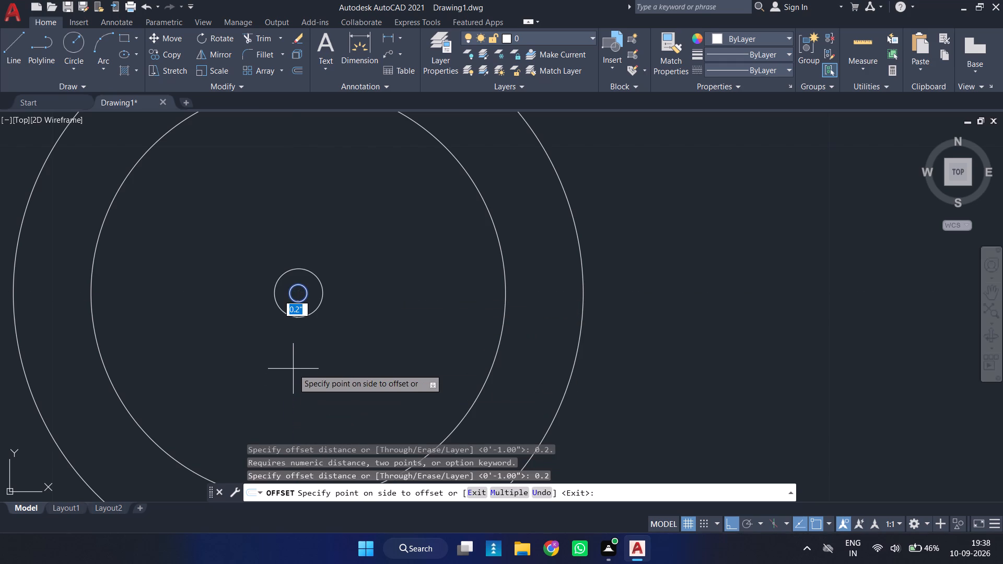
pyautogui.click(293, 358)
pyautogui.scroll(-5, 296, 360)
pyautogui.press('Escape')
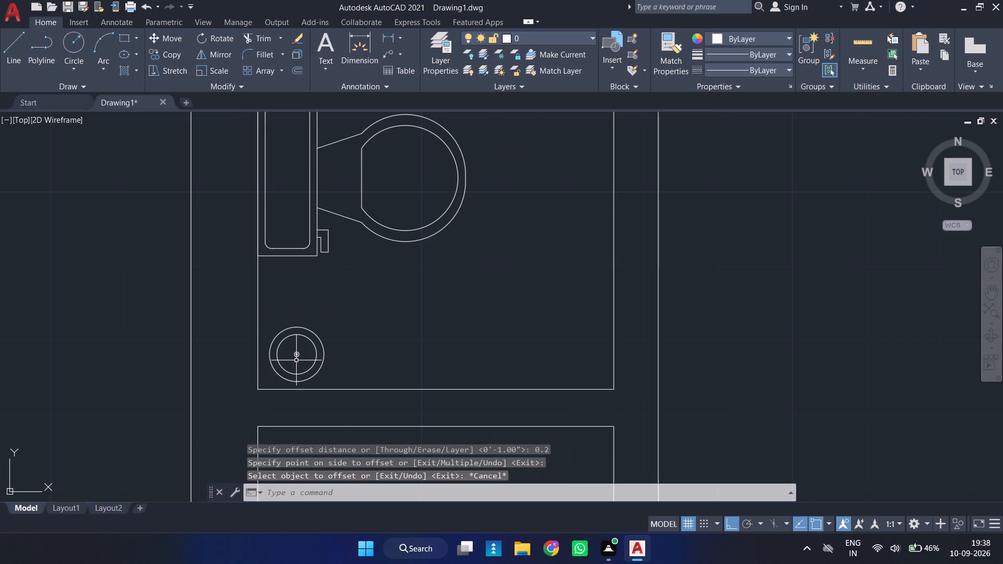
pyautogui.scroll(-2, 270, 220)
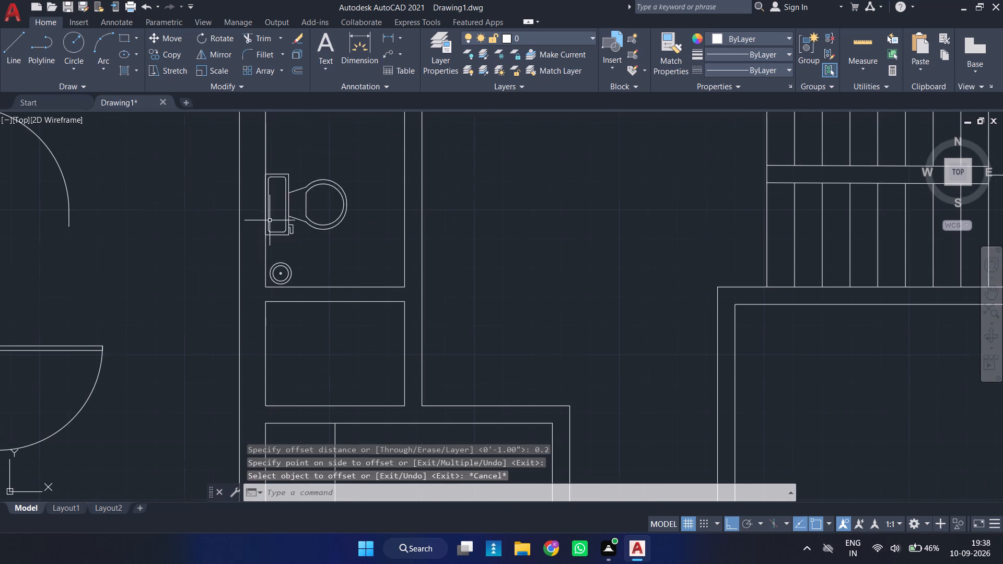
# Move the upper of the two small spare doors into the toilet room's inner side wall above the toilet, with ortho turned off.
pyautogui.moveTo(276, 257); pyautogui.dragTo(341, 351, button='middle')
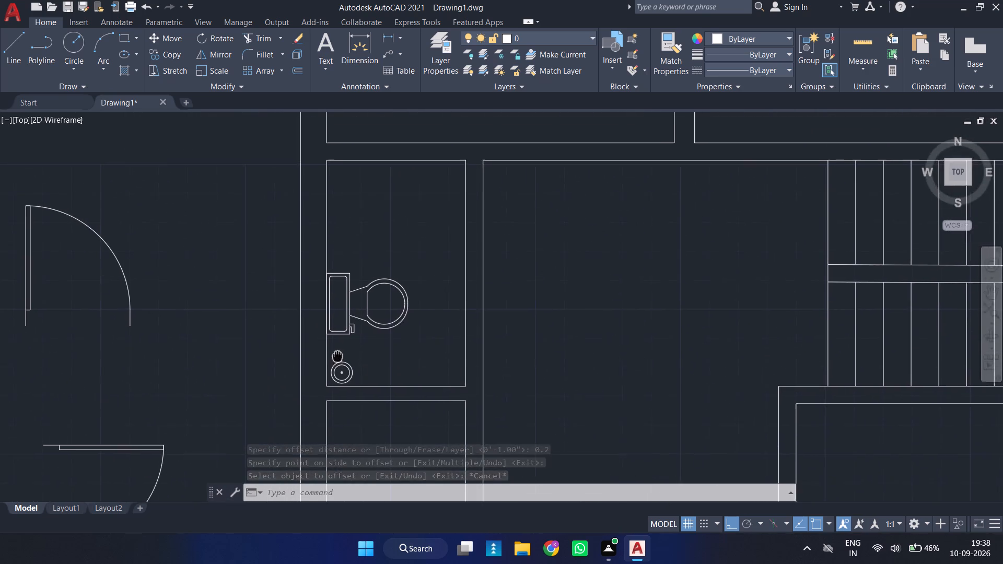
pyautogui.moveTo(341, 351); pyautogui.dragTo(465, 151, button='middle')
pyautogui.scroll(-1, 460, 144)
pyautogui.moveTo(459, 152); pyautogui.dragTo(505, 215, button='middle')
pyautogui.scroll(-1, 505, 215)
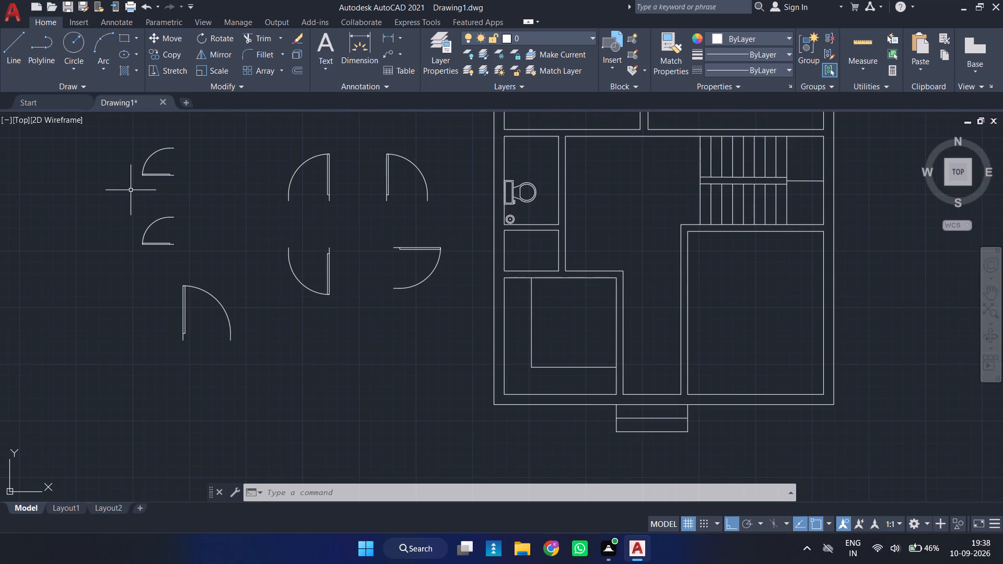
pyautogui.scroll(2, 169, 162)
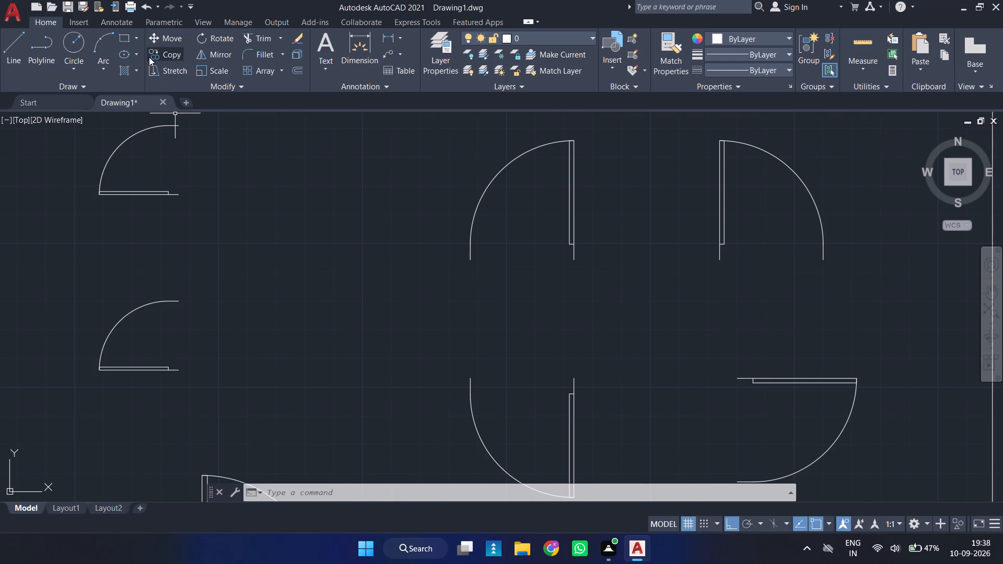
pyautogui.click(133, 178)
pyautogui.click(122, 216)
pyautogui.scroll(-2, 173, 158)
pyautogui.moveTo(228, 155); pyautogui.dragTo(250, 272, button='middle')
pyautogui.scroll(1, 241, 270)
pyautogui.moveTo(241, 267); pyautogui.dragTo(326, 247, button='middle')
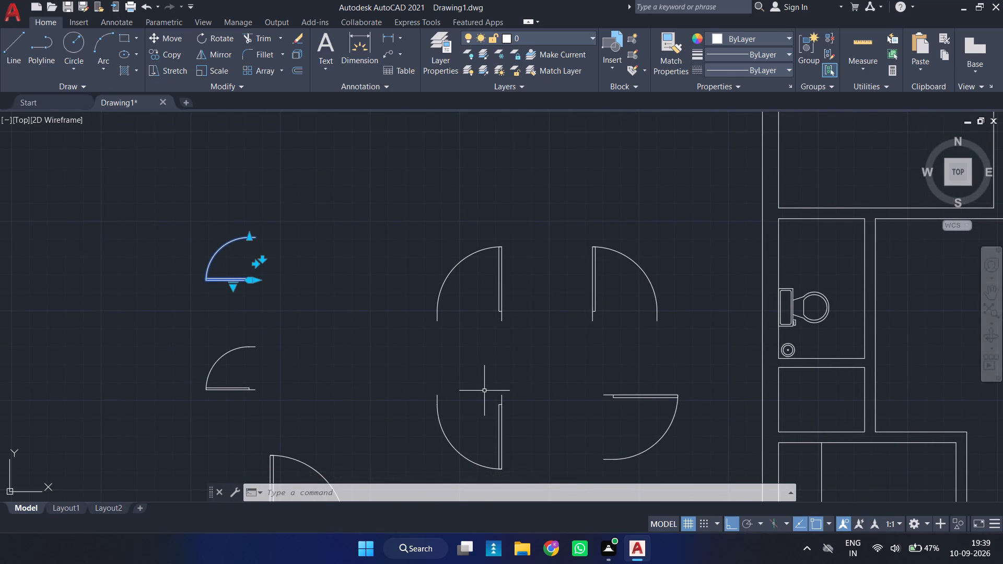
pyautogui.press('m')
pyautogui.press('Return')
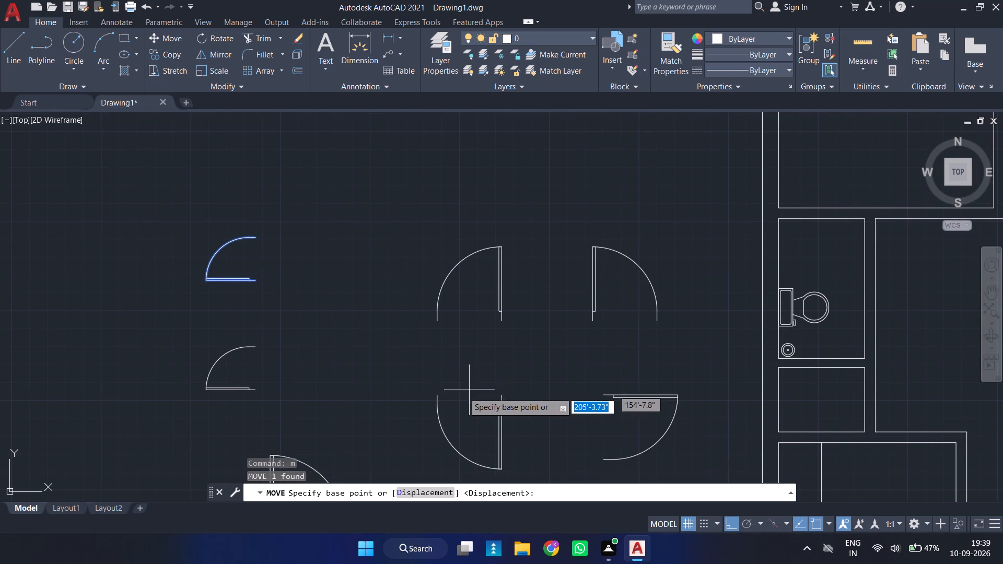
pyautogui.click(255, 283)
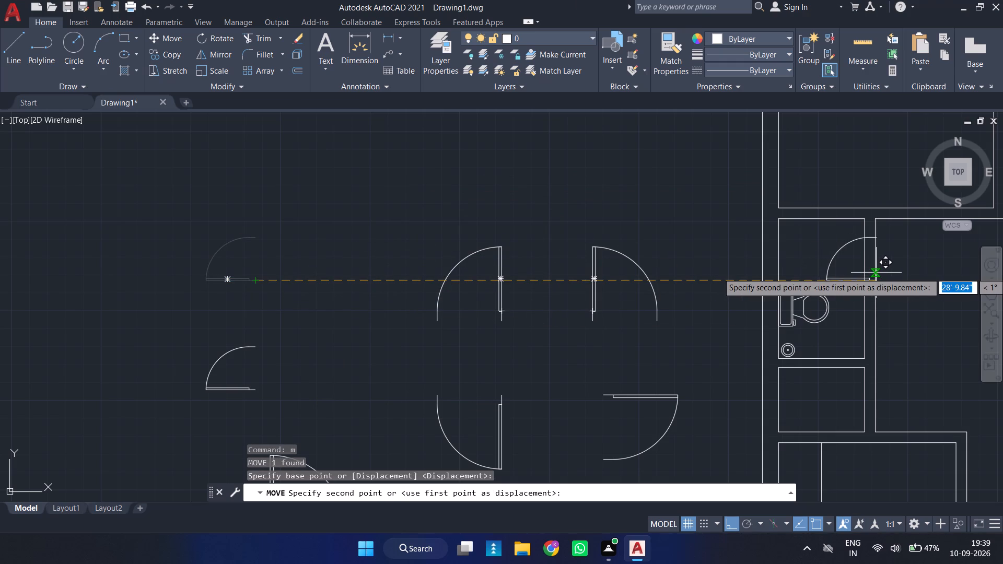
pyautogui.moveTo(874, 273); pyautogui.dragTo(795, 275, button='middle')
pyautogui.scroll(2, 794, 268)
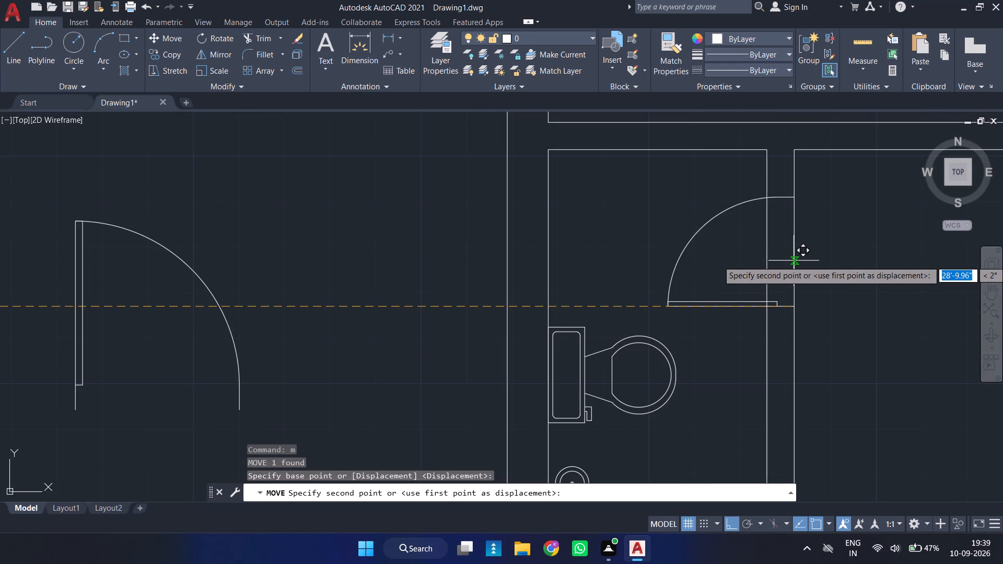
pyautogui.press('F8')
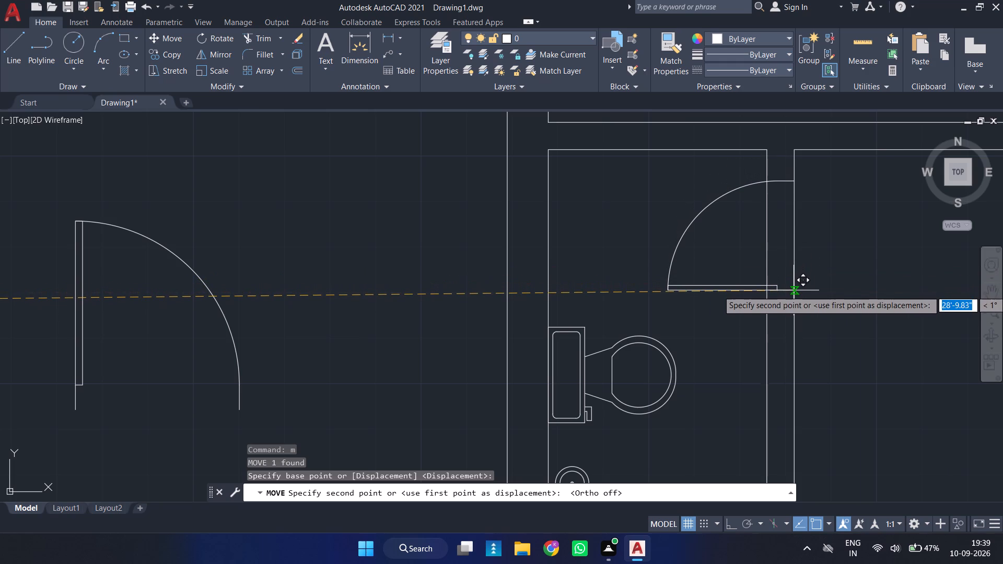
pyautogui.click(794, 290)
# Move the remaining small spare door by its hinge-side endpoint onto the inner side wall of the small room below the toilet.
pyautogui.scroll(-3, 804, 297)
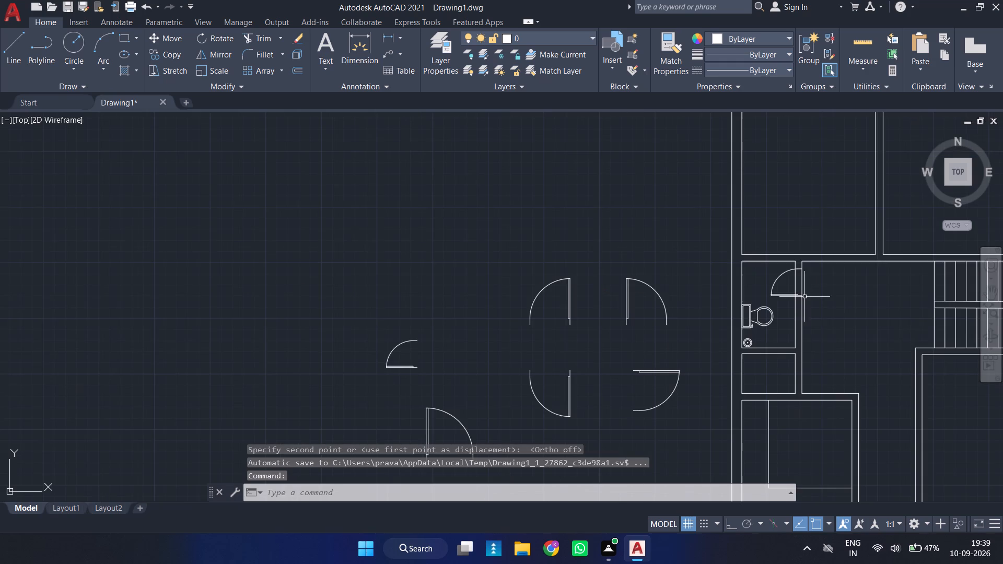
pyautogui.moveTo(830, 317); pyautogui.dragTo(798, 284, button='middle')
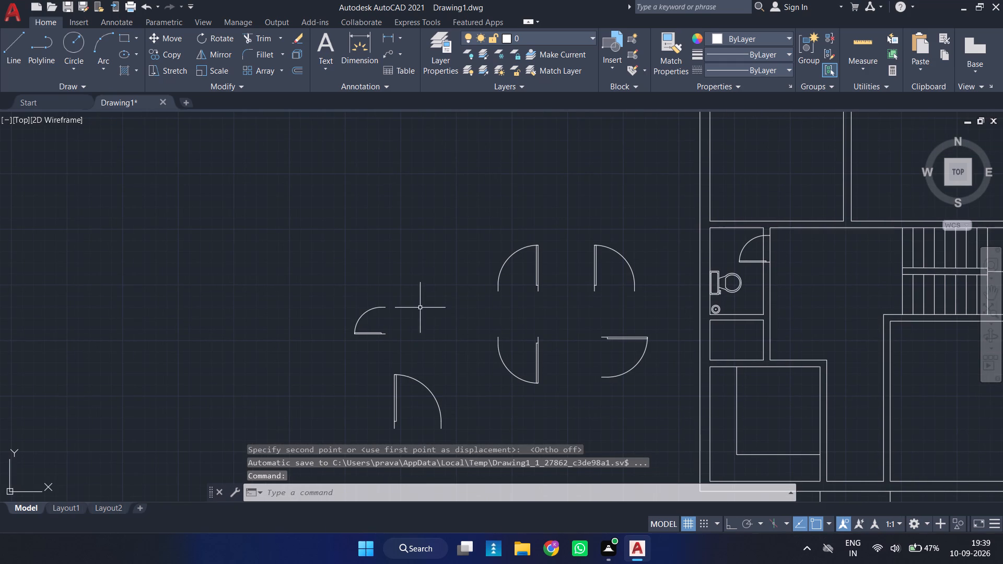
pyautogui.click(419, 307)
pyautogui.click(346, 348)
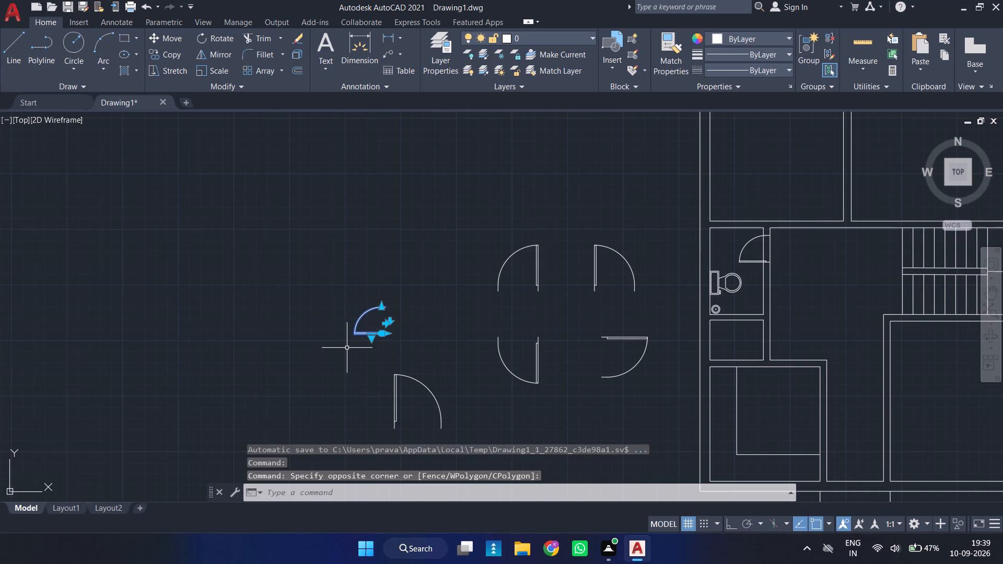
pyautogui.rightClick(347, 348)
pyautogui.click(414, 158)
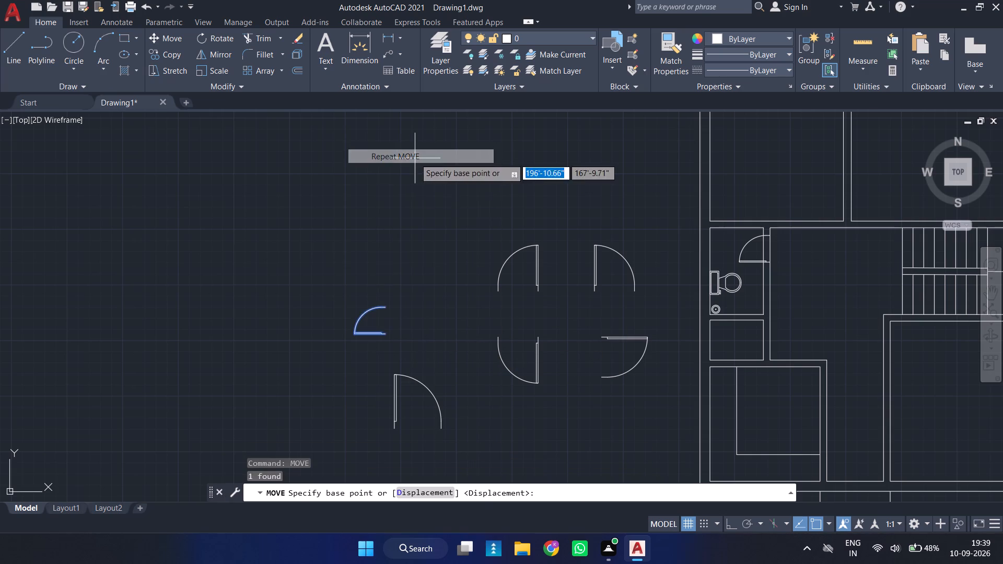
pyautogui.scroll(2, 378, 333)
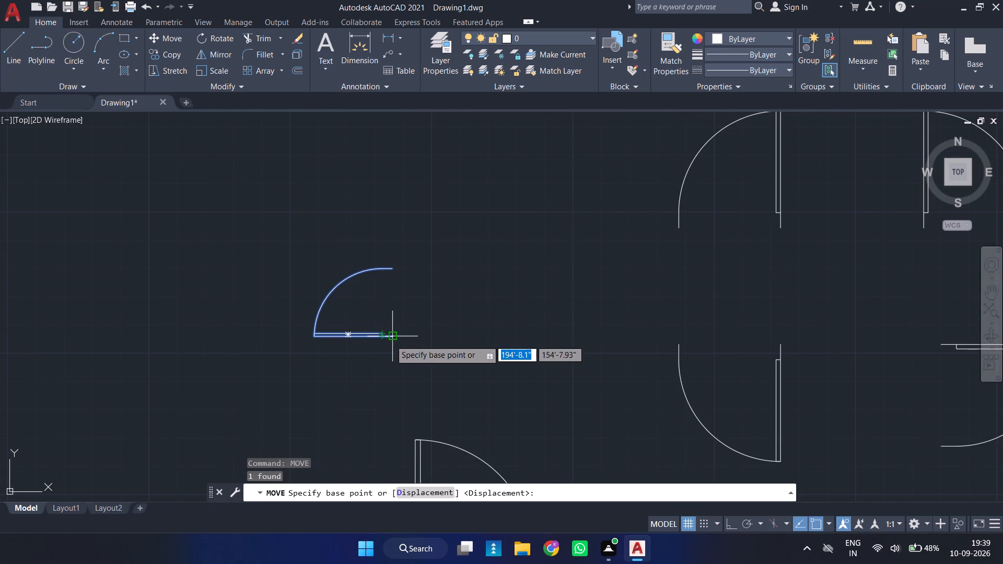
pyautogui.click(390, 340)
pyautogui.scroll(-3, 562, 322)
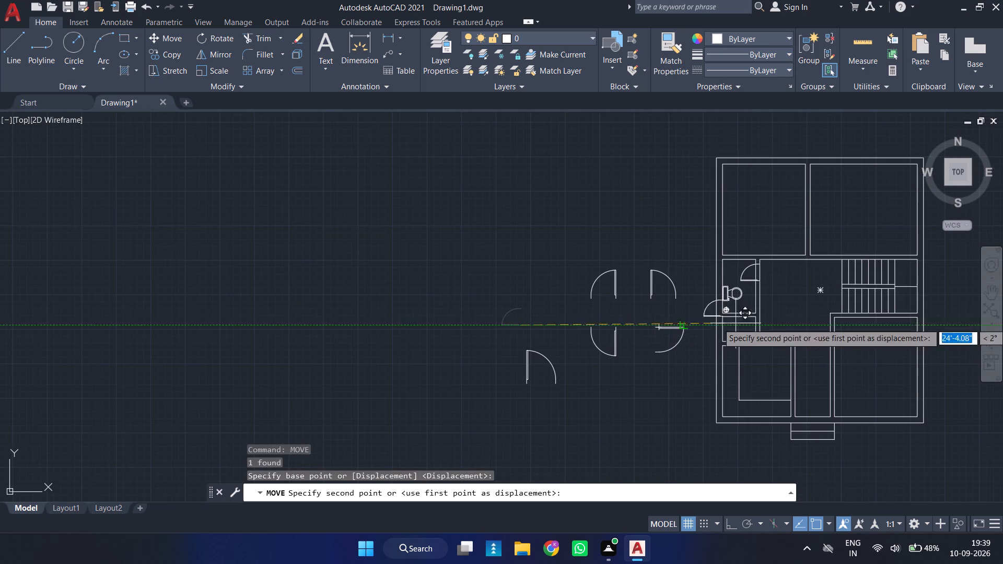
pyautogui.scroll(2, 749, 334)
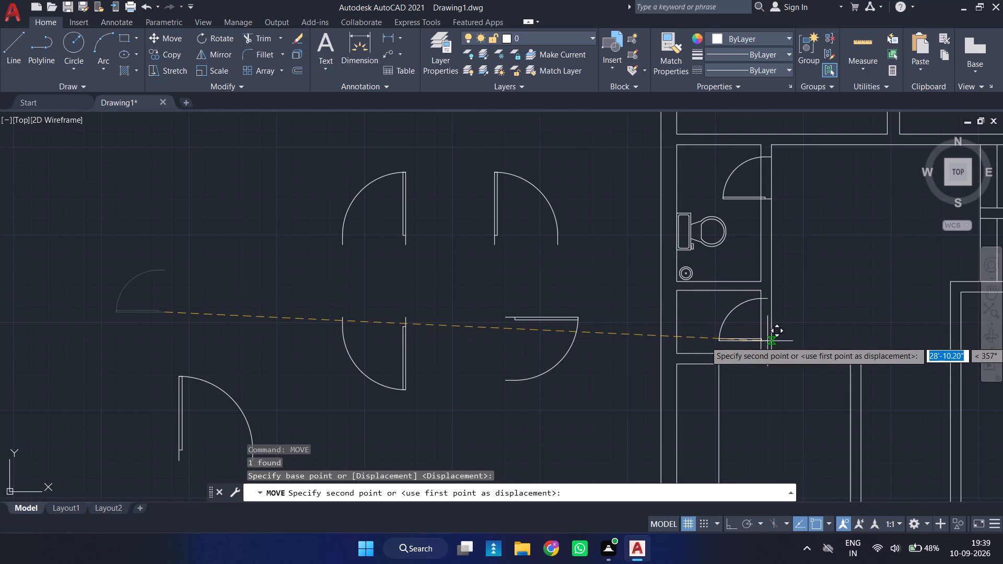
pyautogui.scroll(2, 768, 342)
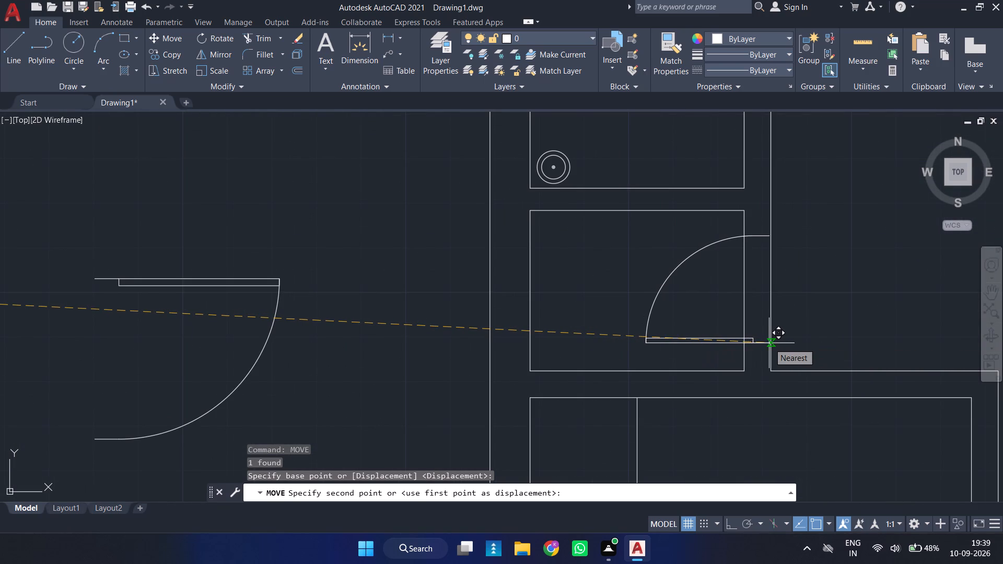
pyautogui.scroll(5, 769, 343)
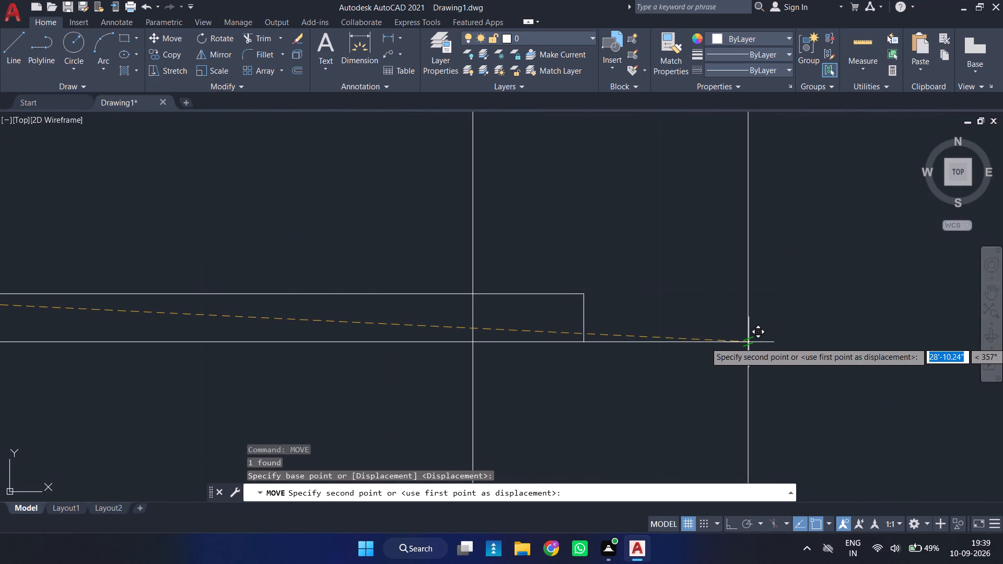
pyautogui.click(749, 342)
# Move the downward-swinging spare door by its hinge-side endpoint into the upper wall of the counter room, near the room's inner corner.
pyautogui.scroll(-7, 752, 345)
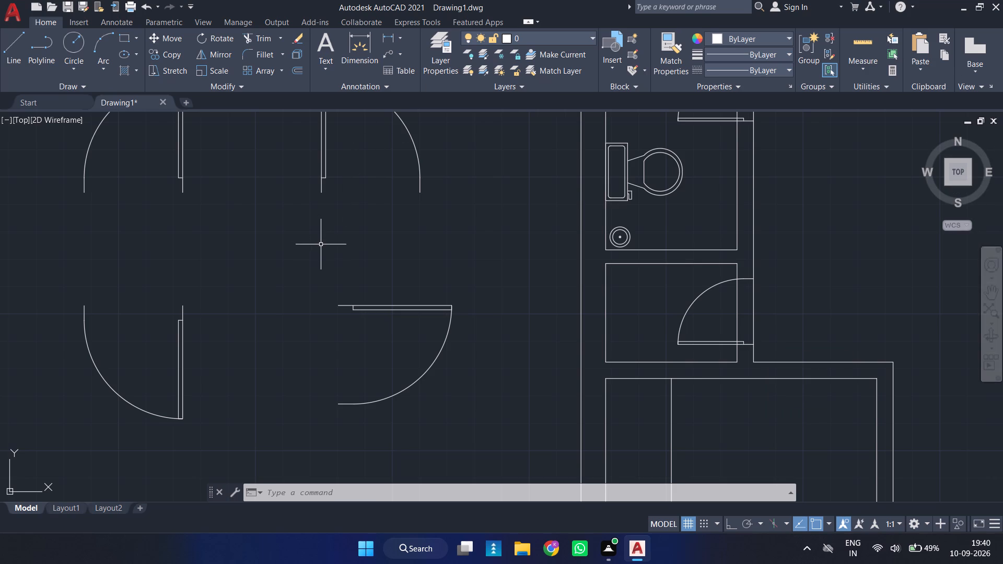
pyautogui.scroll(-2, 291, 356)
pyautogui.moveTo(288, 356); pyautogui.dragTo(328, 323, button='middle')
pyautogui.scroll(1, 301, 346)
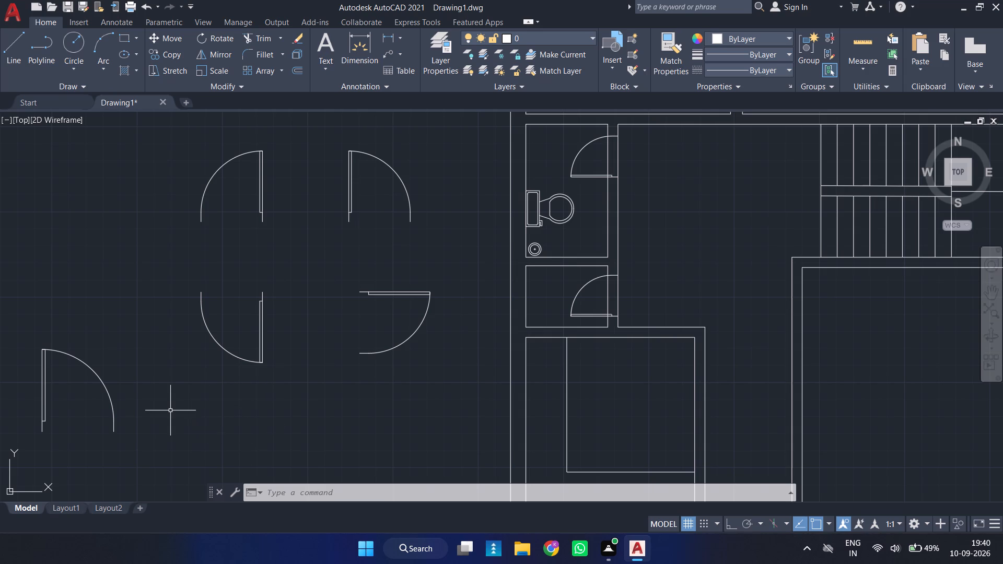
pyautogui.scroll(-1, 169, 412)
pyautogui.moveTo(166, 413); pyautogui.dragTo(192, 401)
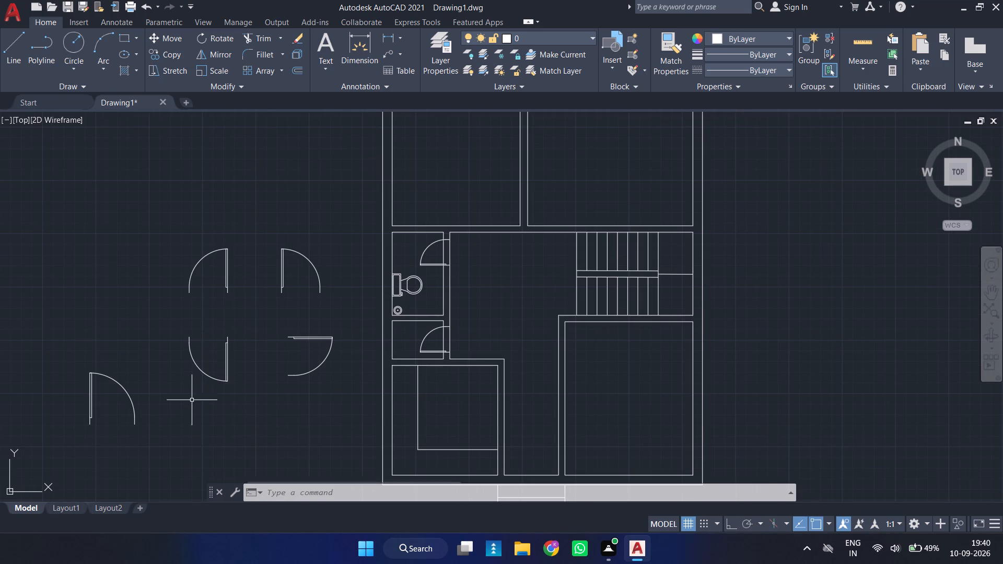
pyautogui.click(194, 363)
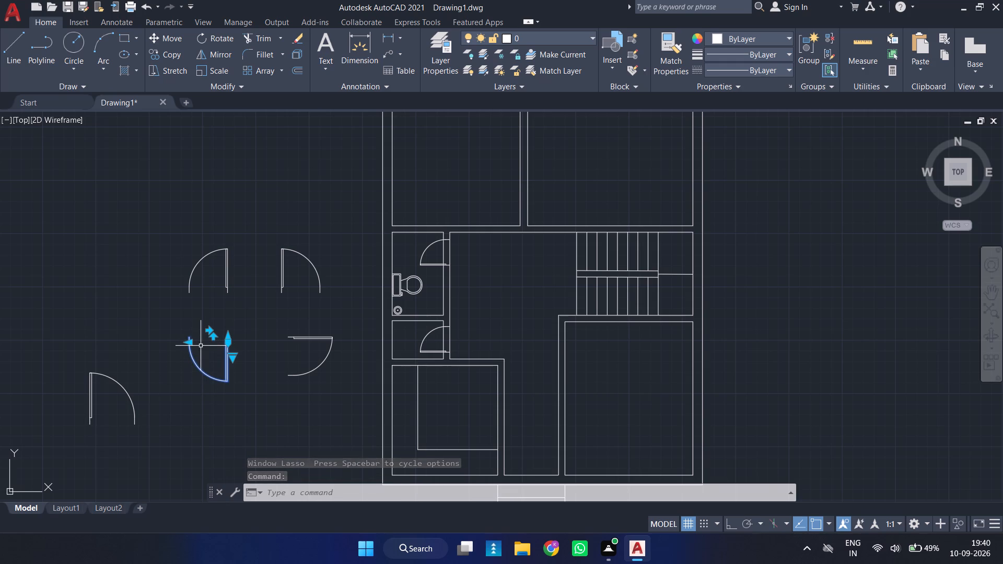
pyautogui.press('m')
pyautogui.press('Return')
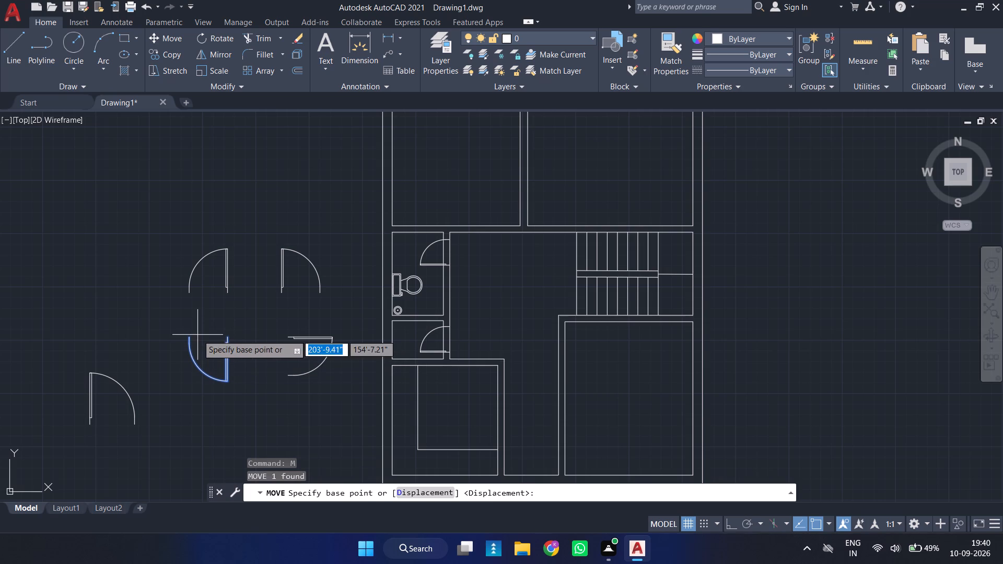
pyautogui.scroll(2, 215, 339)
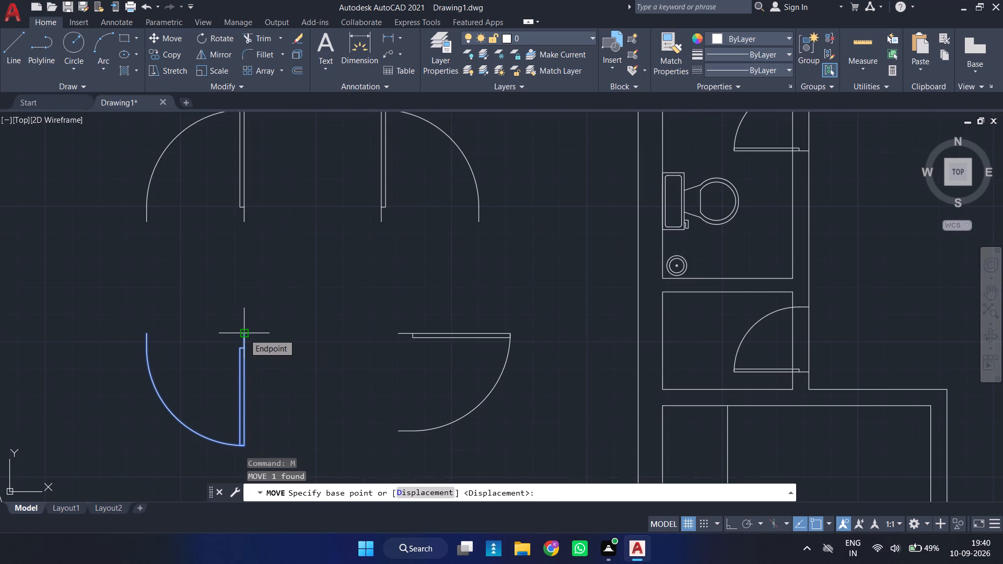
pyautogui.click(244, 334)
pyautogui.scroll(-1, 330, 386)
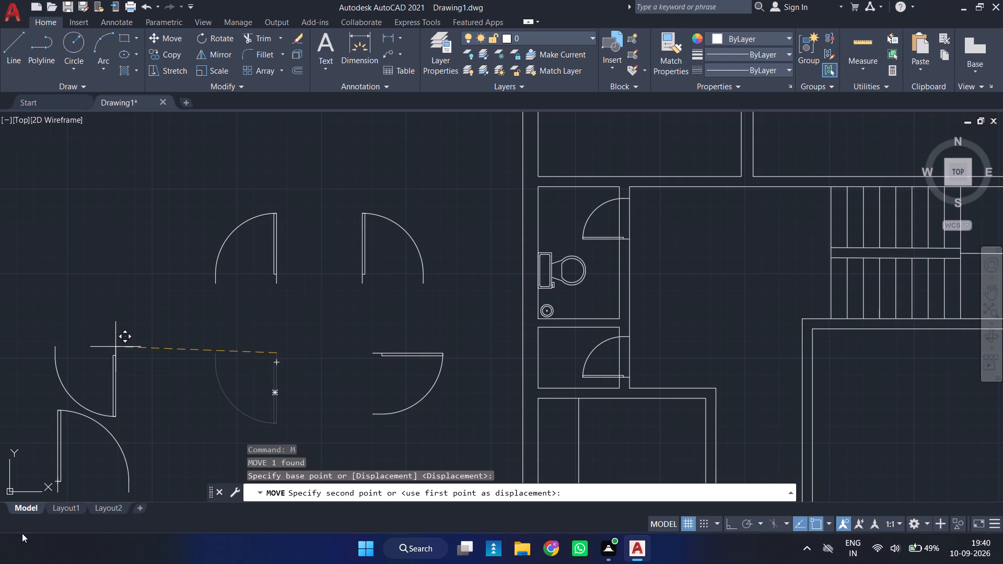
pyautogui.scroll(-1, 558, 401)
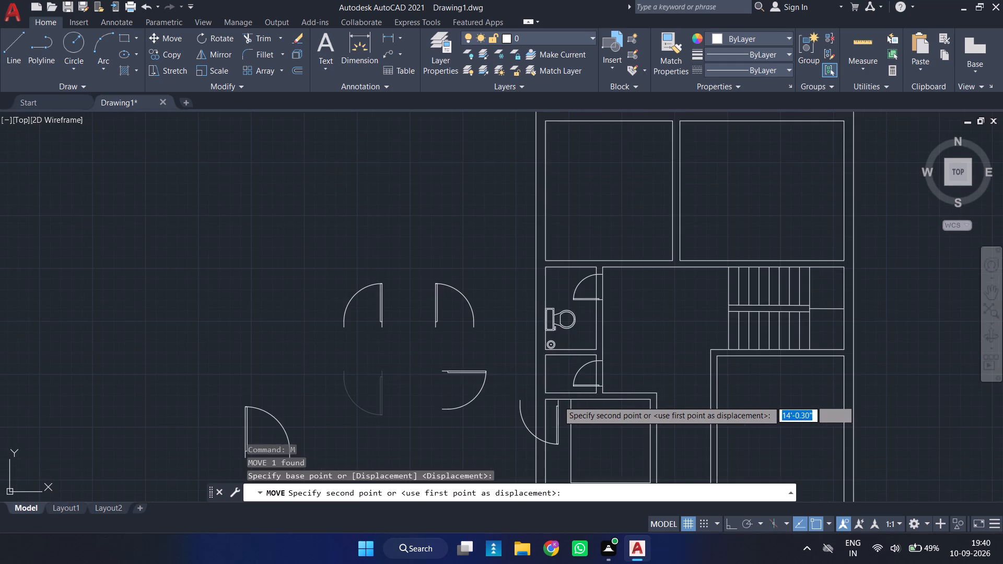
pyautogui.moveTo(593, 392); pyautogui.dragTo(211, 418, button='middle')
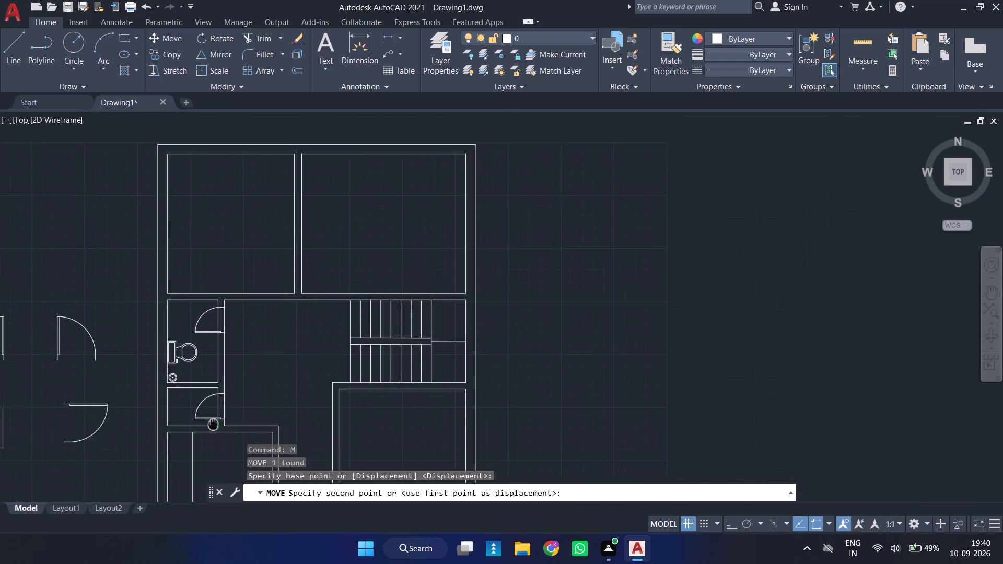
pyautogui.moveTo(211, 418); pyautogui.dragTo(190, 234, button='middle')
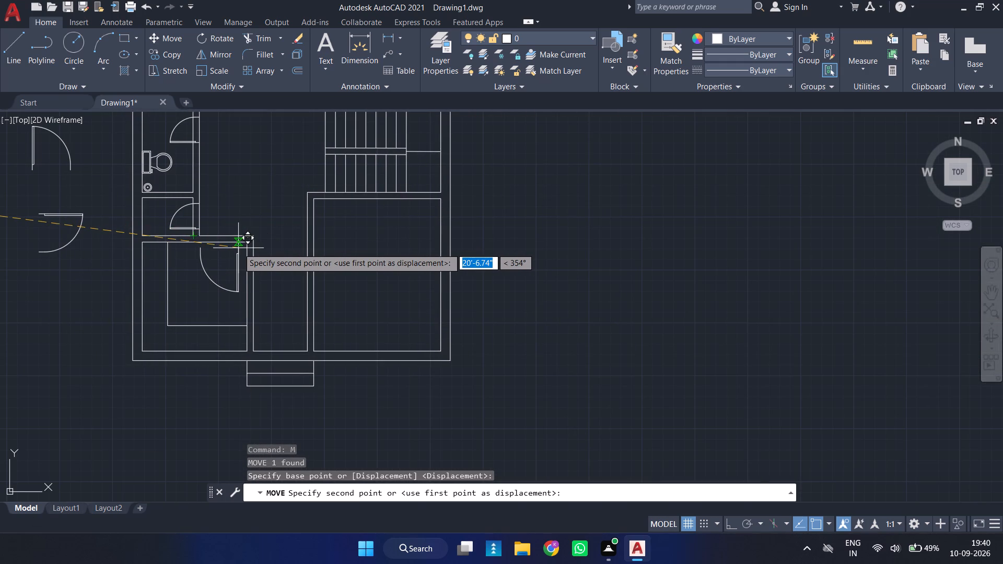
pyautogui.scroll(2, 238, 248)
pyautogui.moveTo(238, 247); pyautogui.dragTo(613, 172, button='middle')
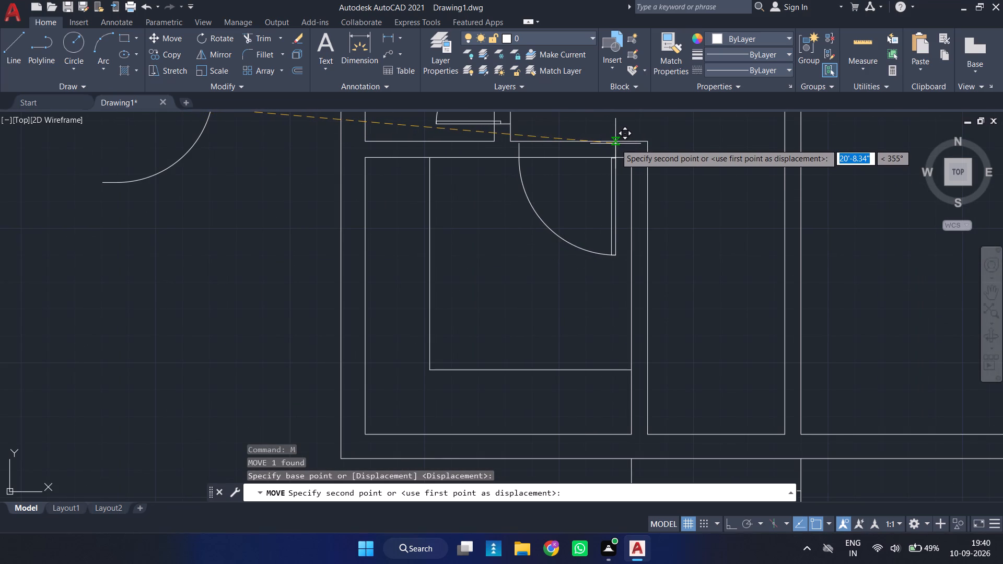
pyautogui.scroll(2, 615, 144)
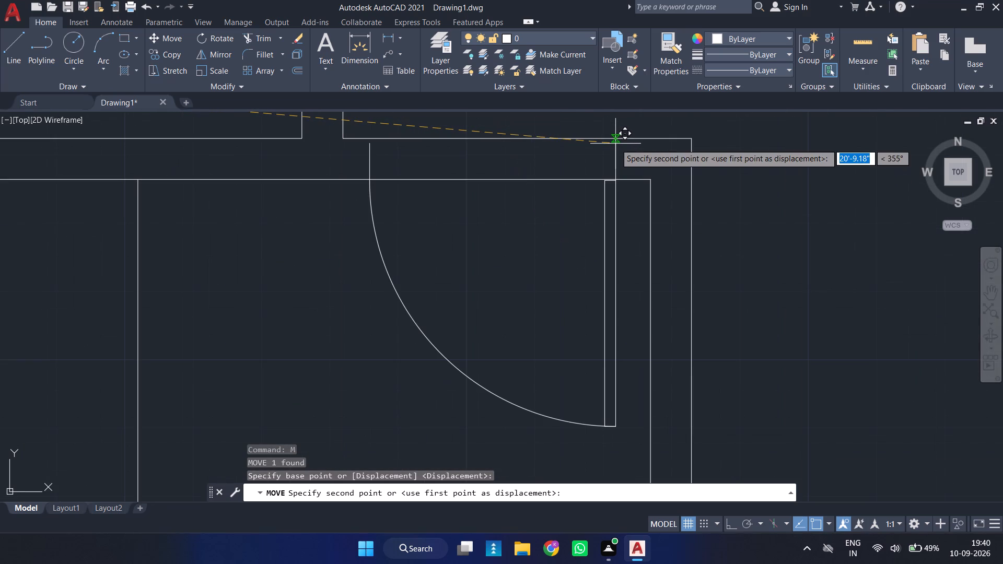
pyautogui.scroll(1, 615, 144)
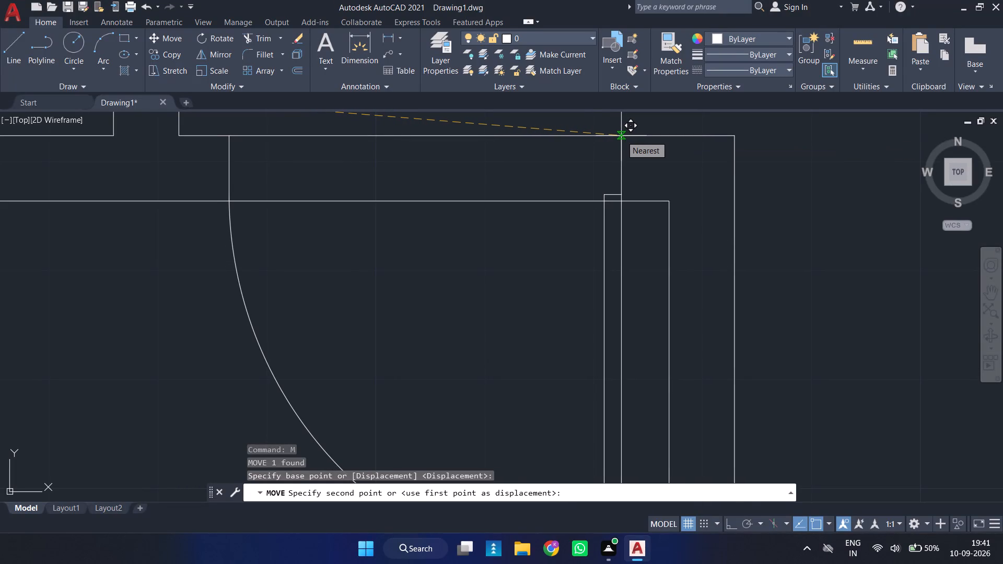
pyautogui.moveTo(621, 136); pyautogui.dragTo(622, 141)
# Copy the left-opening spare door by its hinge-side endpoint into the upper-left room's lower wall, just beside the partition between the upper rooms.
pyautogui.scroll(-6, 626, 194)
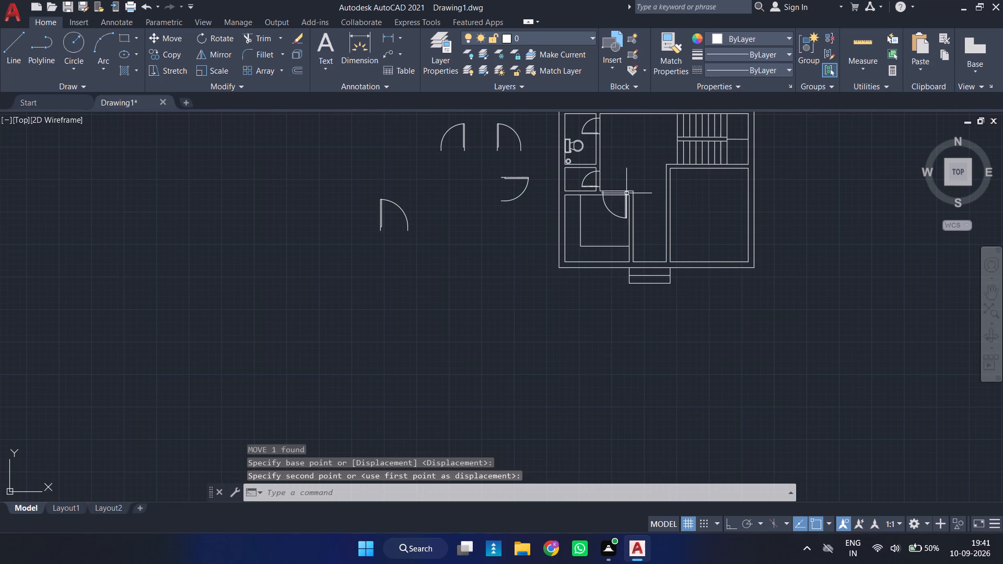
pyautogui.moveTo(611, 181); pyautogui.dragTo(618, 188, button='middle')
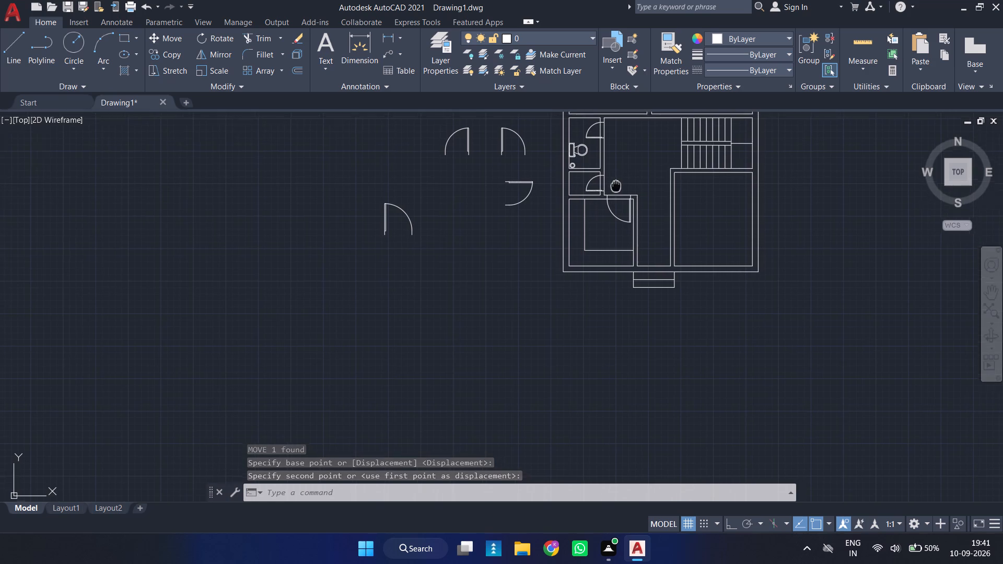
pyautogui.moveTo(618, 188); pyautogui.dragTo(659, 320, button='middle')
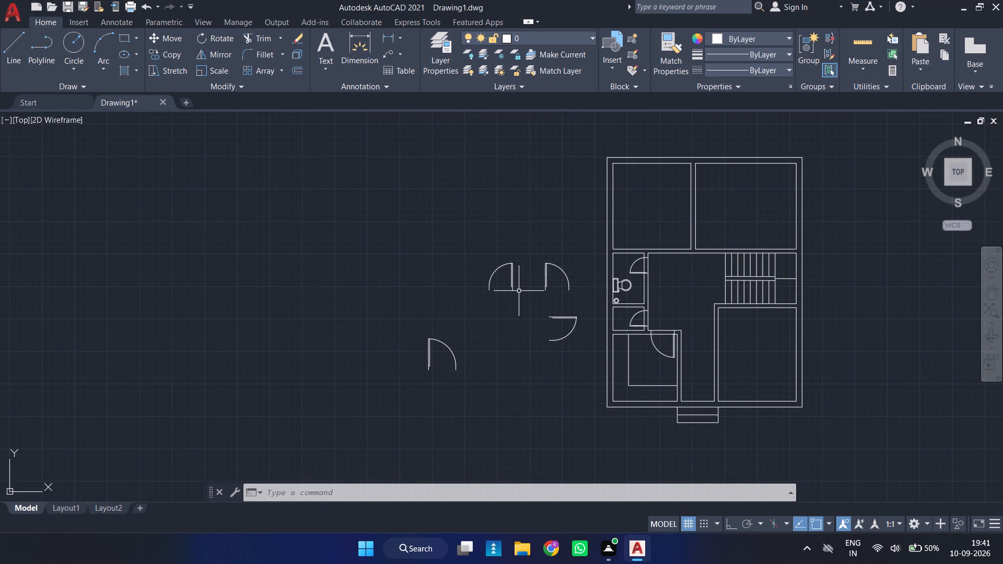
pyautogui.scroll(3, 520, 291)
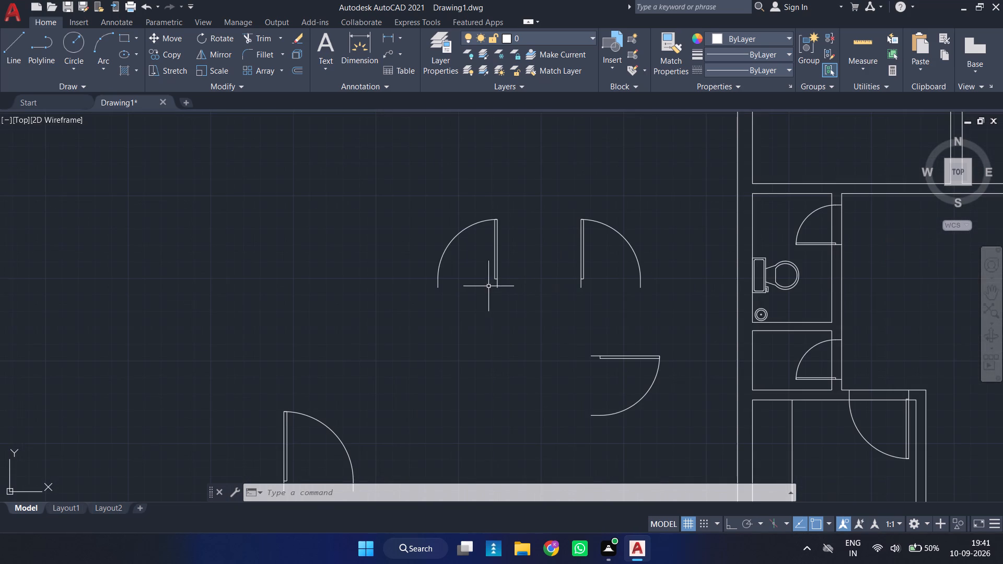
pyautogui.click(496, 286)
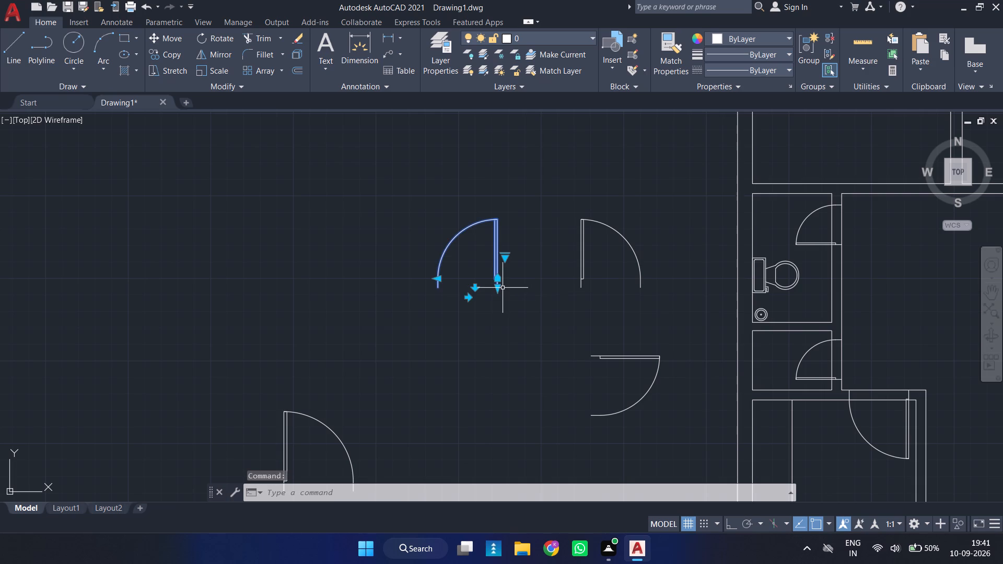
pyautogui.press('c')
pyautogui.press('o')
pyautogui.press('Return')
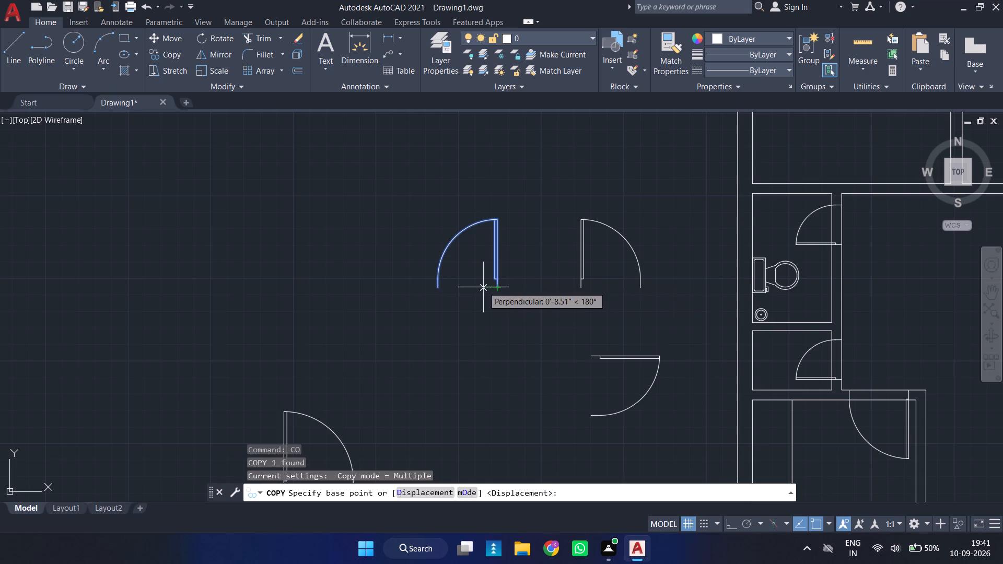
pyautogui.scroll(2, 487, 289)
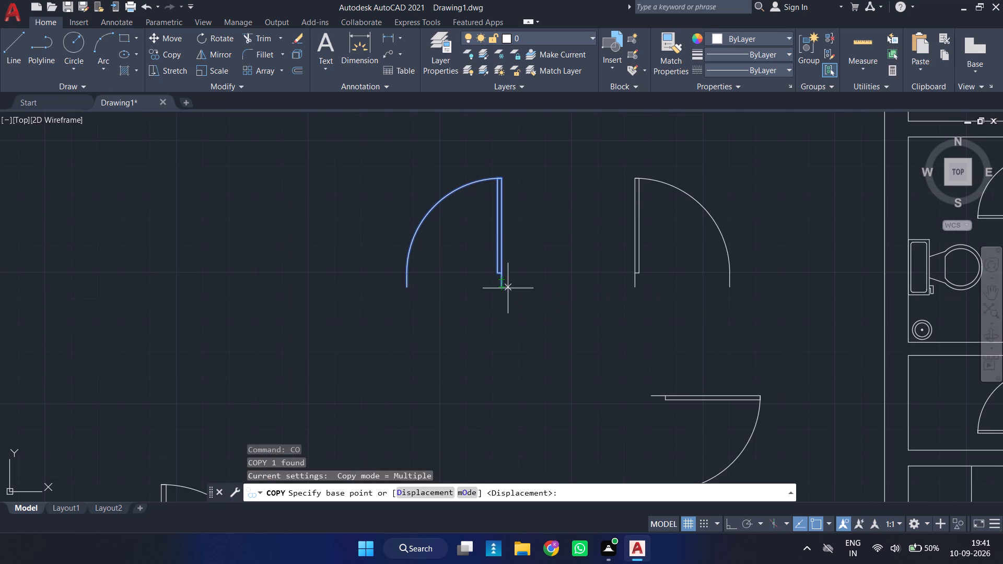
pyautogui.scroll(3, 496, 292)
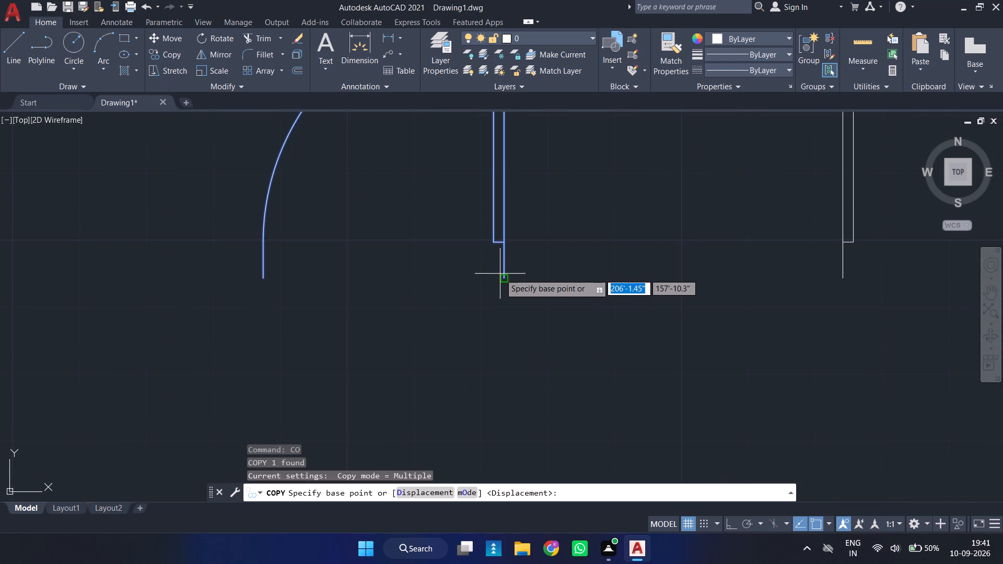
pyautogui.click(506, 277)
pyautogui.scroll(-3, 572, 248)
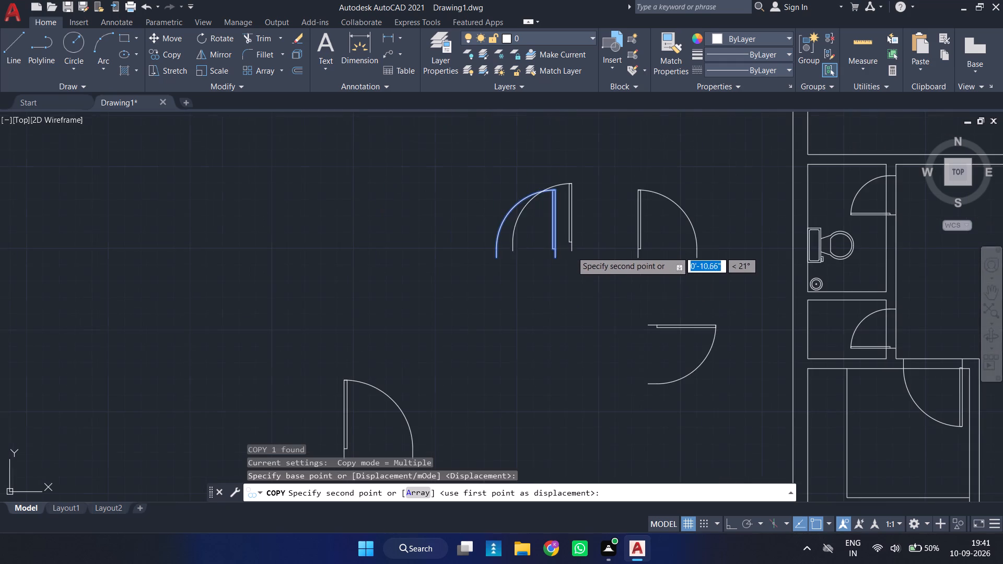
pyautogui.scroll(-3, 567, 257)
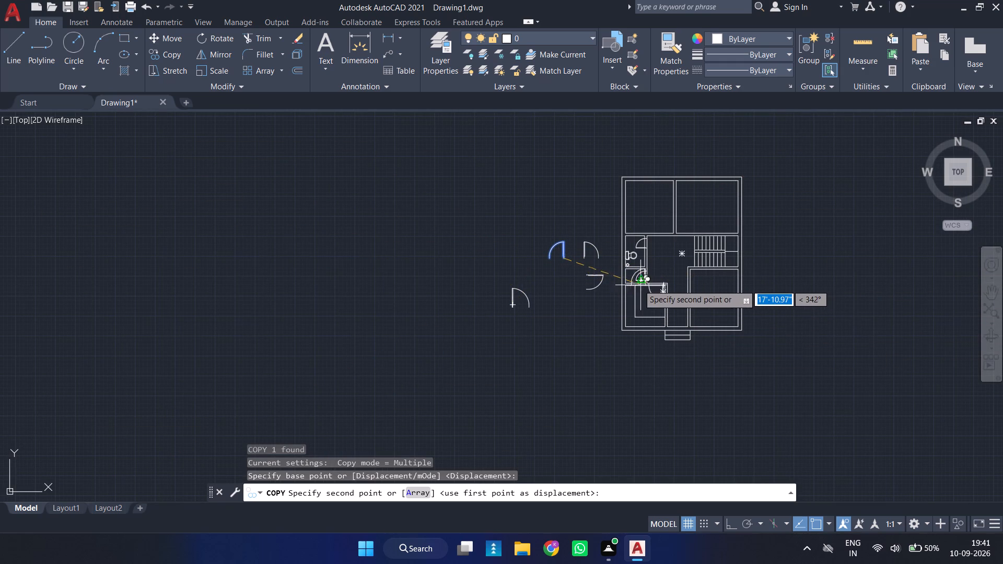
pyautogui.scroll(2, 671, 225)
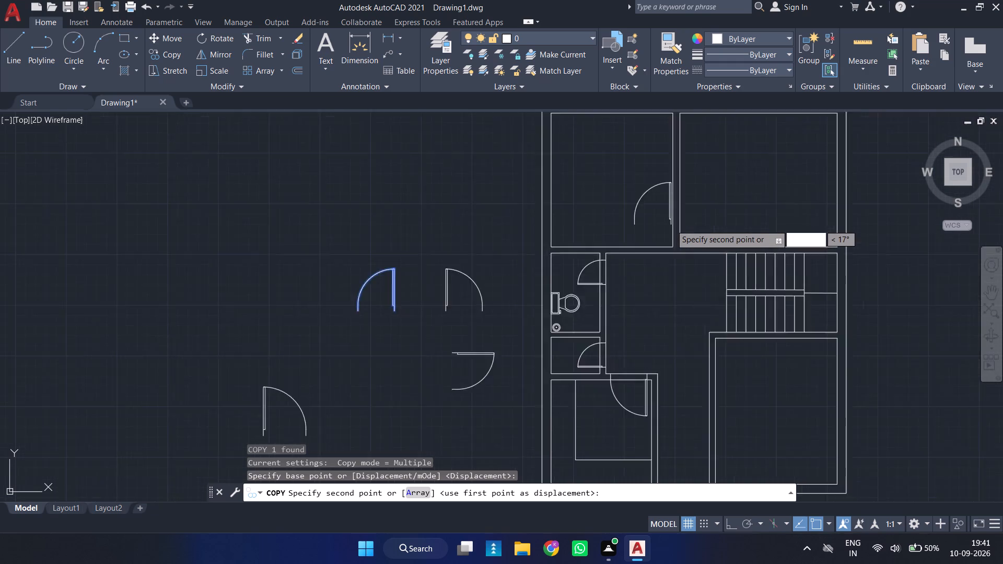
pyautogui.scroll(1, 671, 225)
pyautogui.scroll(2, 654, 269)
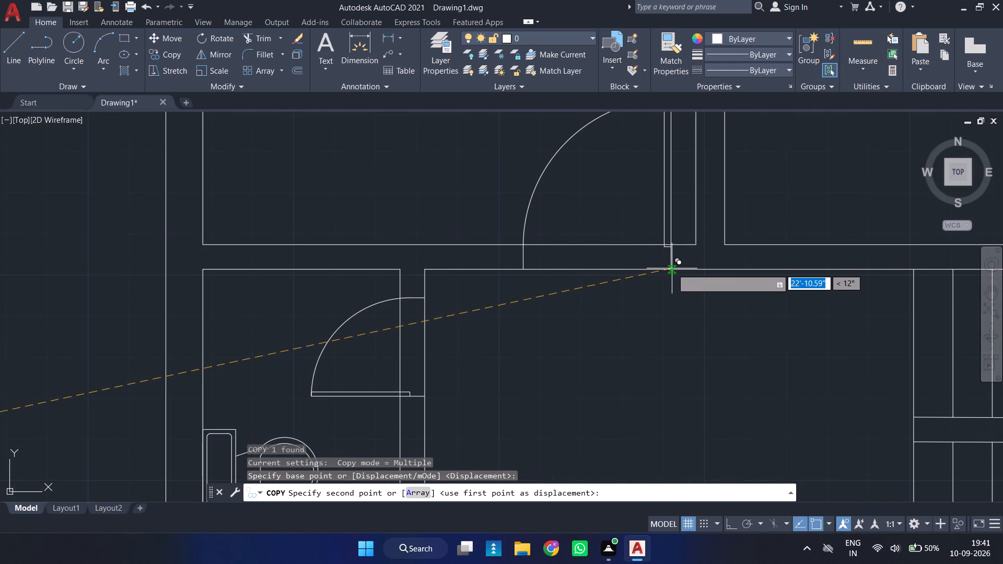
pyautogui.scroll(2, 672, 268)
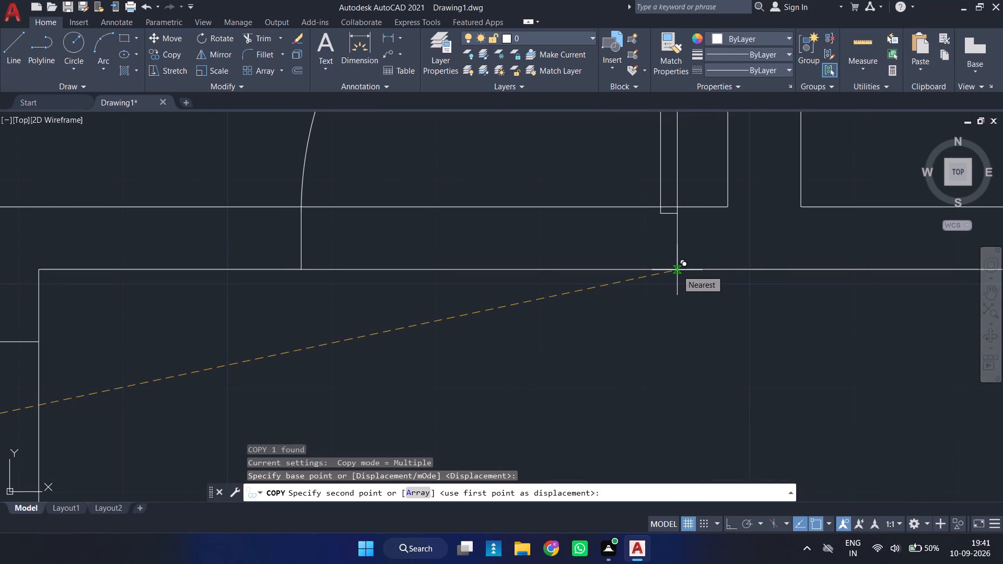
pyautogui.click(677, 270)
pyautogui.scroll(-3, 678, 271)
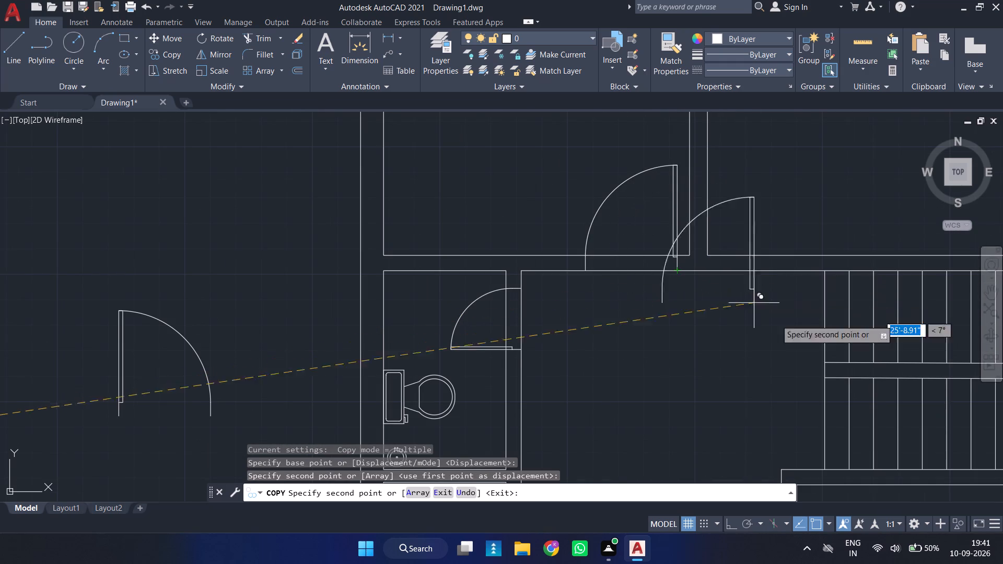
pyautogui.press('Escape')
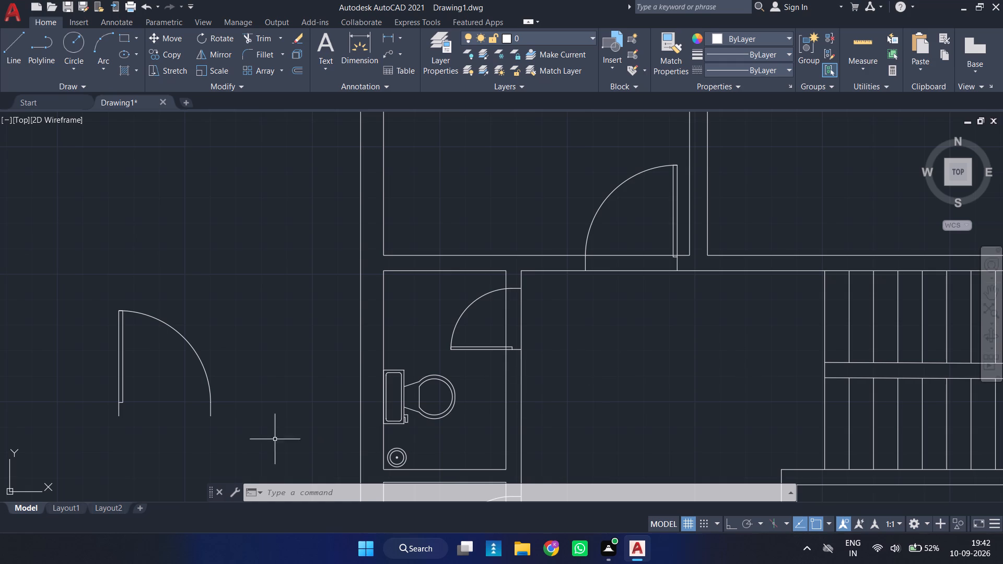
# Move the upper right-opening spare door by its hinge-side endpoint into the upper-right room's lower wall, just beside the partition.
pyautogui.click(121, 412)
pyautogui.click(91, 434)
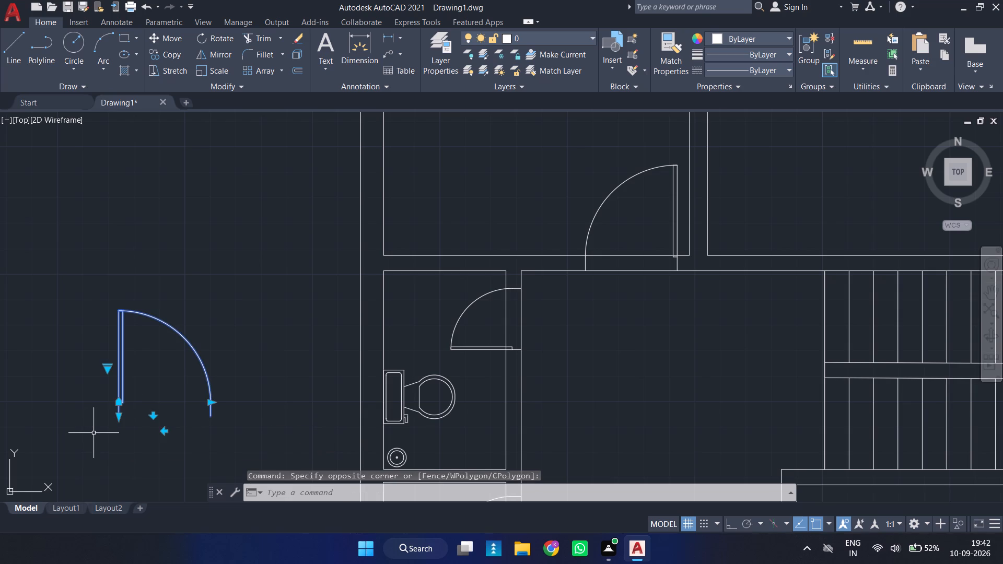
pyautogui.press('m')
pyautogui.press('Return')
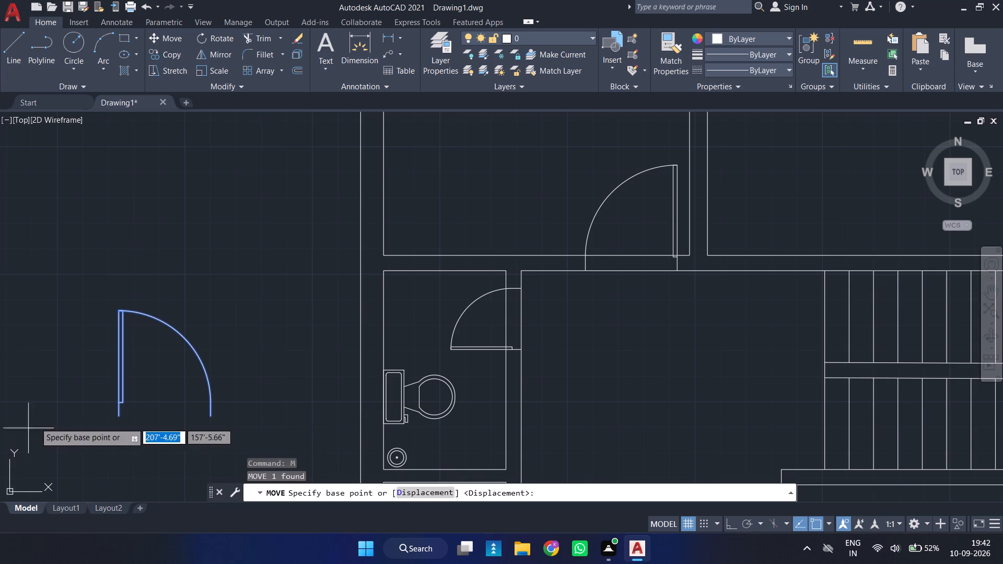
pyautogui.click(115, 418)
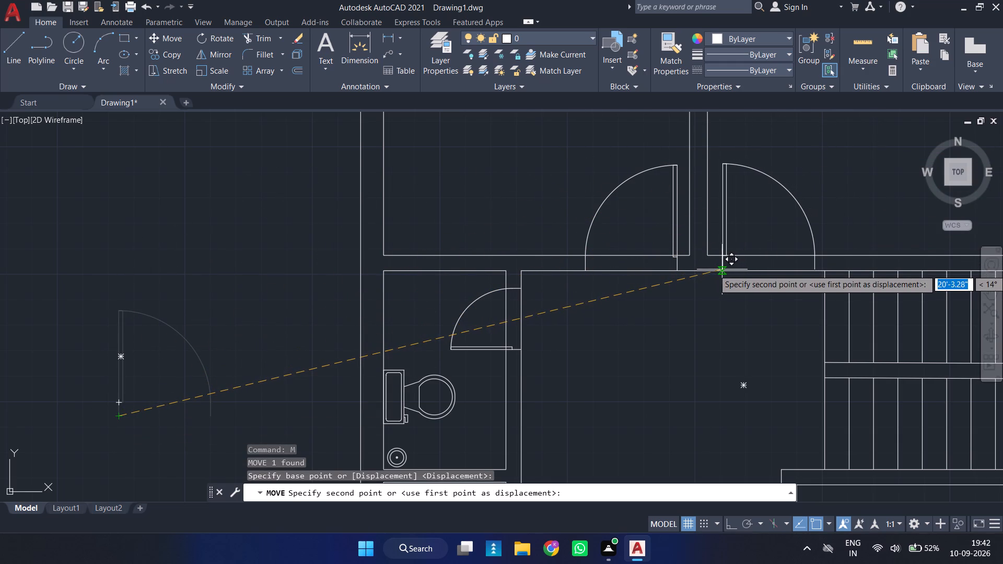
pyautogui.scroll(1, 721, 269)
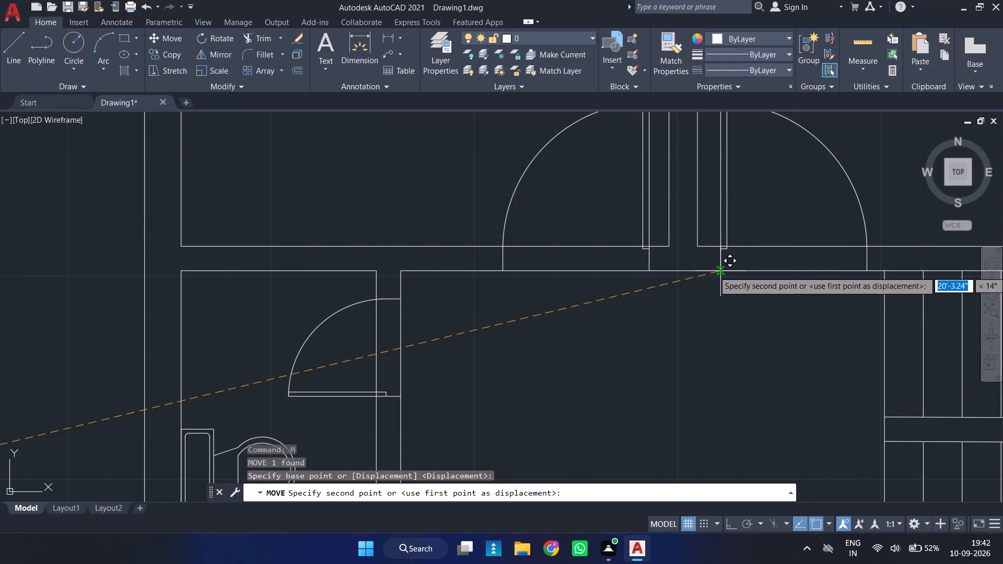
pyautogui.click(720, 271)
pyautogui.scroll(-3, 720, 272)
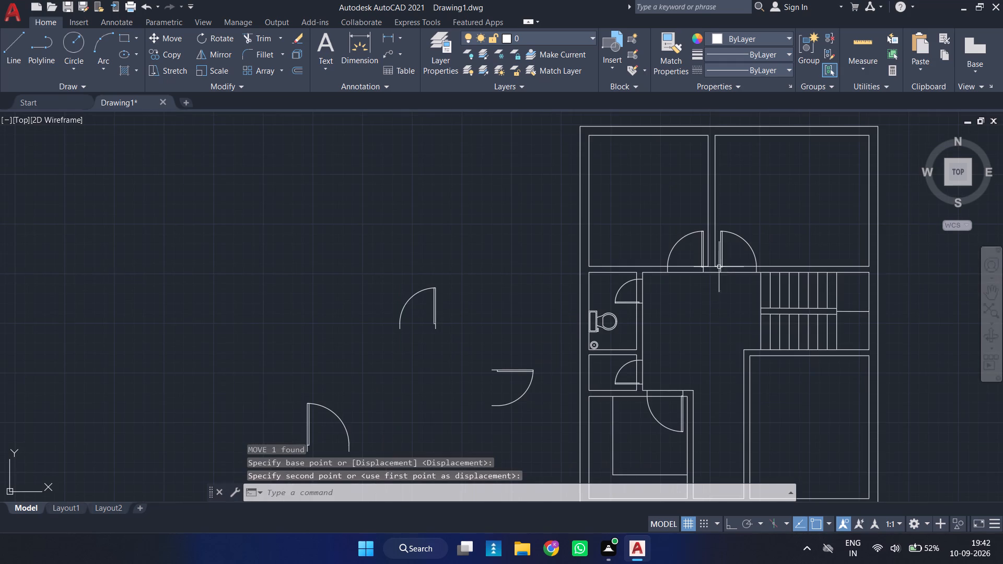
# Trim the upper-left room's lower inner wall line across the door opening, including the short piece inside the door leaf.
pyautogui.scroll(3, 699, 231)
pyautogui.moveTo(696, 232); pyautogui.dragTo(640, 287, button='middle')
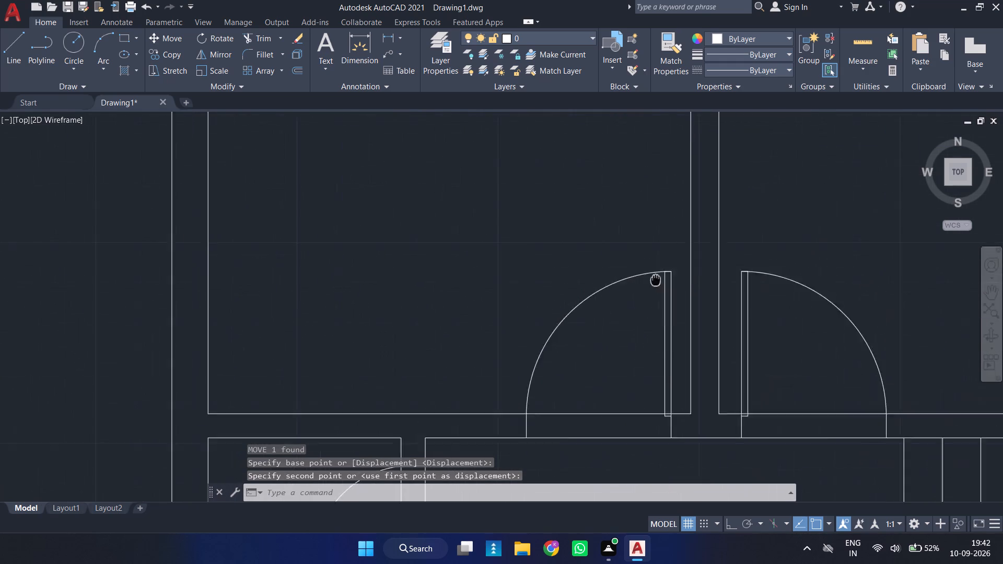
pyautogui.moveTo(640, 287); pyautogui.dragTo(459, 231, button='middle')
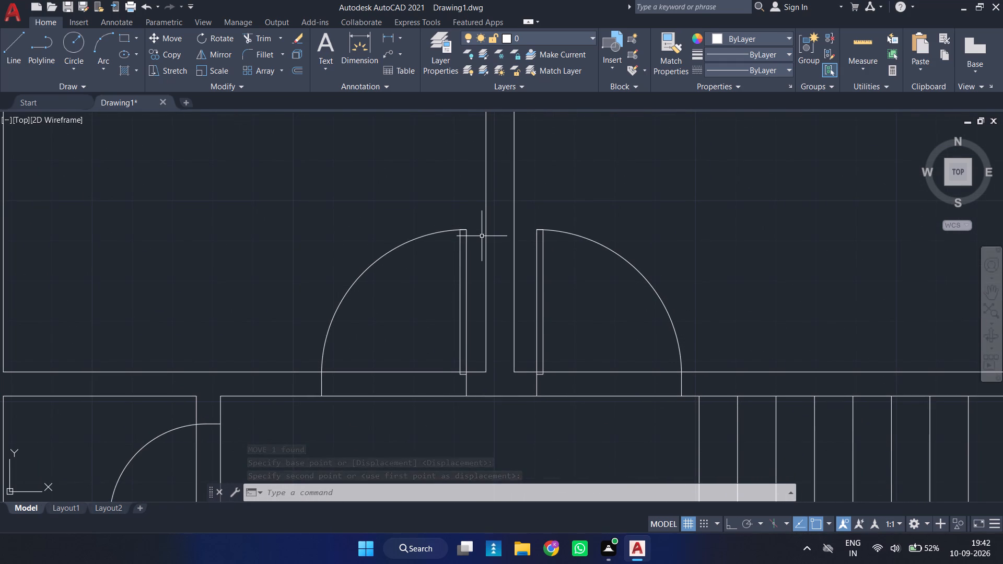
pyautogui.press('Escape')
pyautogui.write('tr')
pyautogui.press('Return')
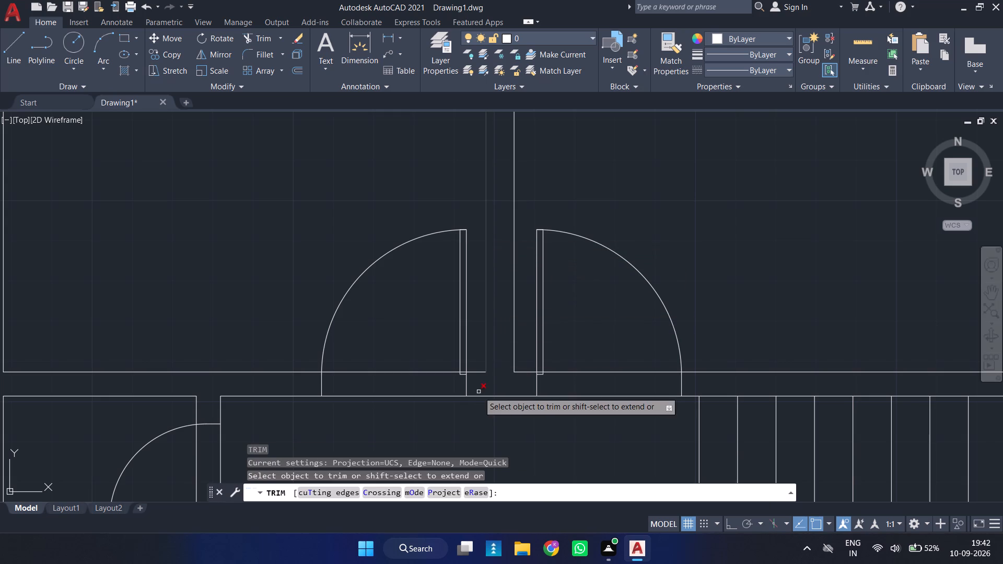
pyautogui.click(421, 372)
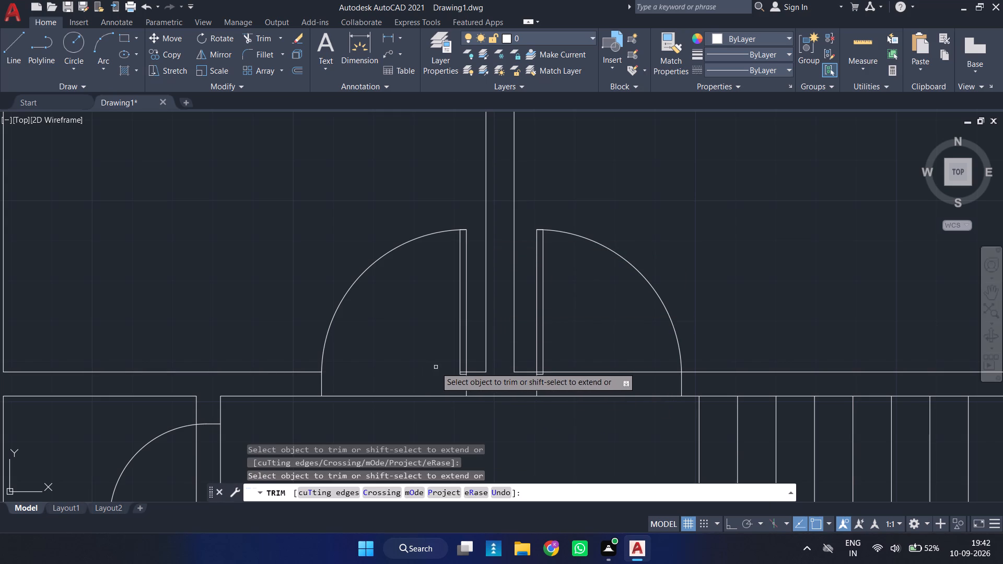
pyautogui.scroll(4, 448, 368)
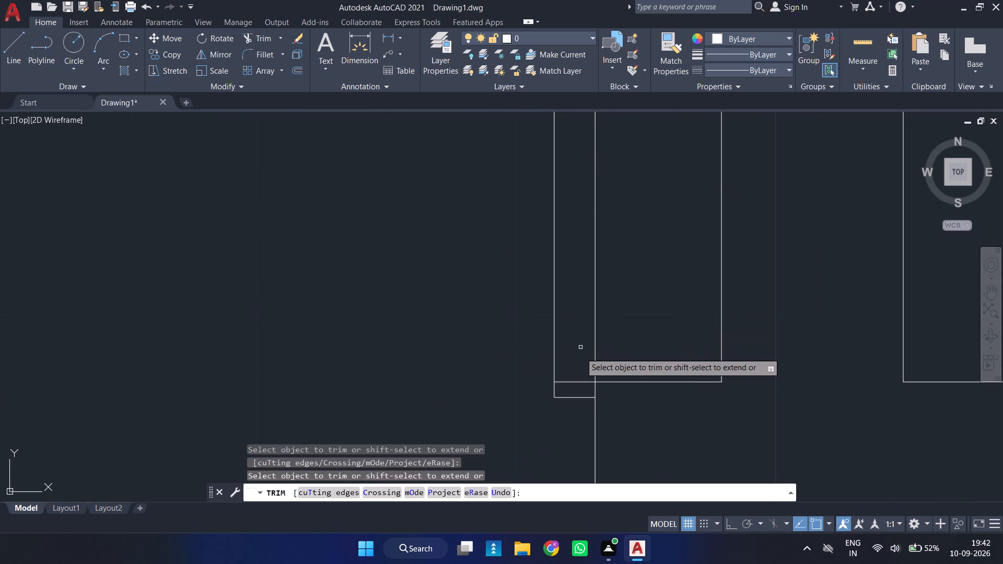
pyautogui.click(579, 383)
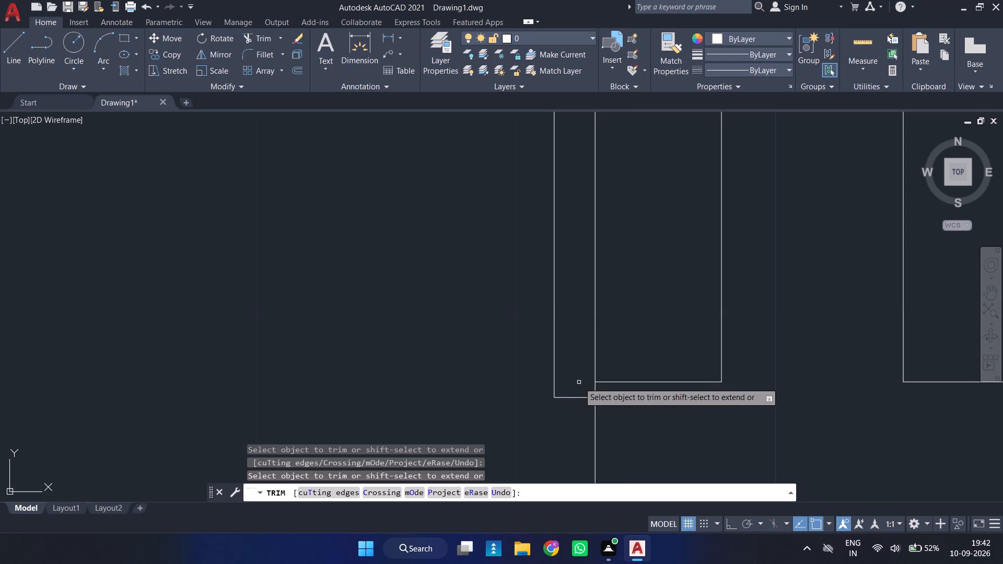
# Trim the upper-right room's lower inner wall line inside the door leaf and from the leaf across the opening.
pyautogui.scroll(-3, 579, 382)
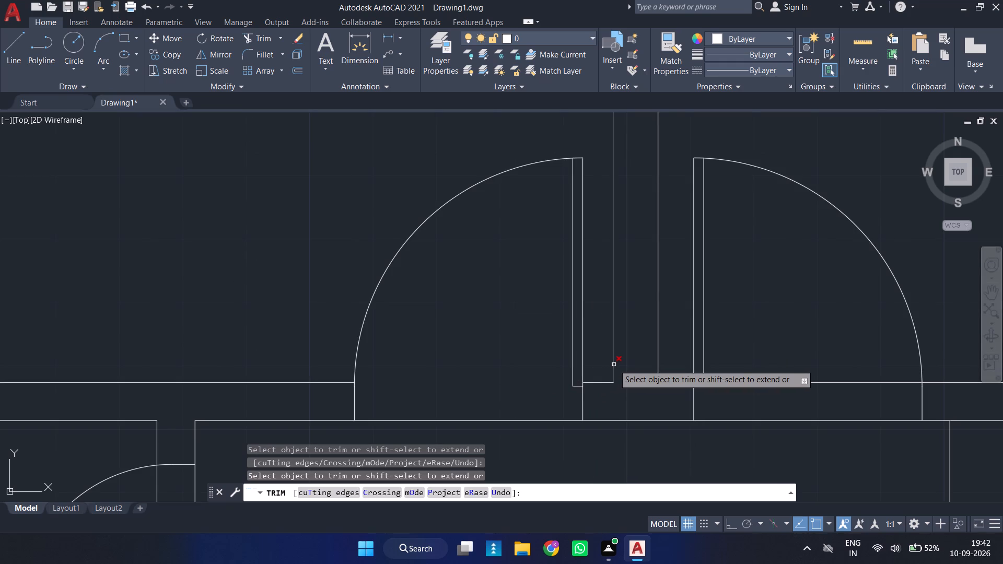
pyautogui.scroll(-1, 623, 378)
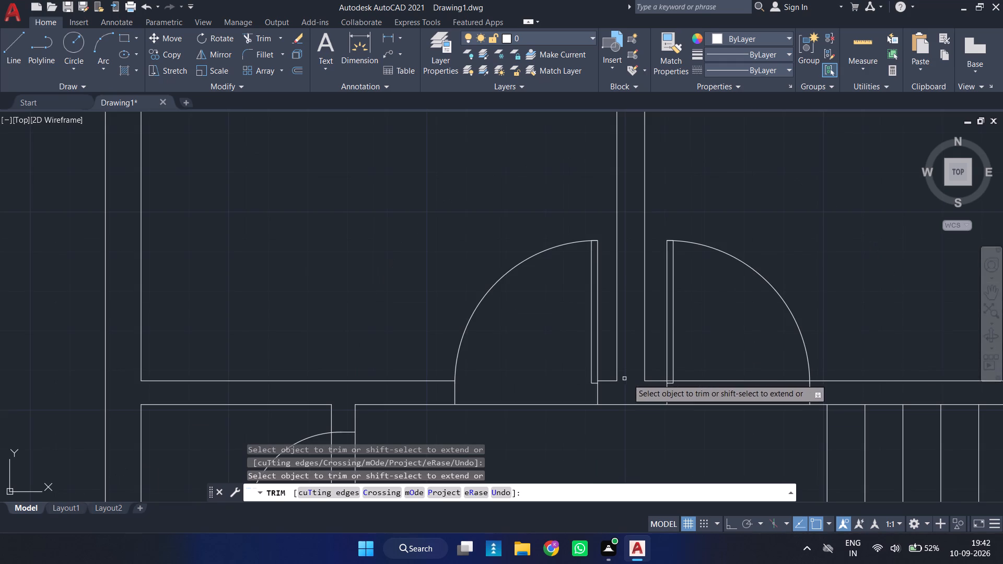
pyautogui.scroll(2, 681, 395)
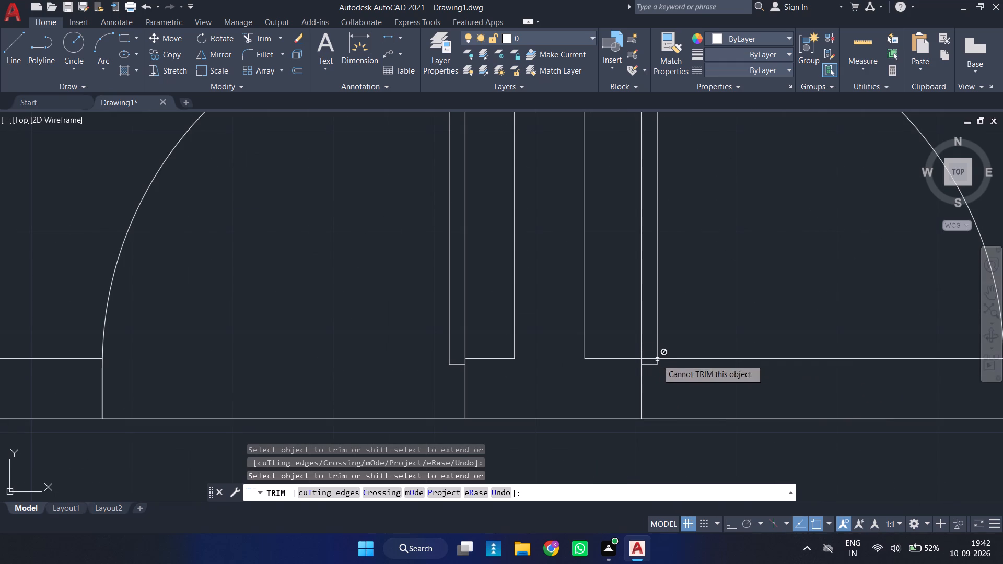
pyautogui.click(649, 358)
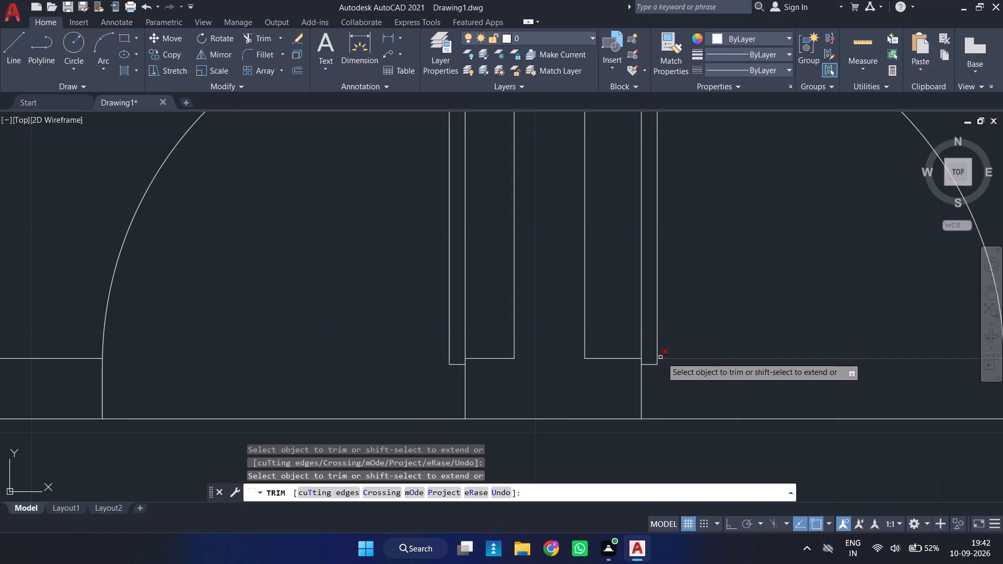
pyautogui.click(664, 357)
# Trim the inner side wall line across the door opening of the small room below the toilet.
pyautogui.scroll(-6, 664, 357)
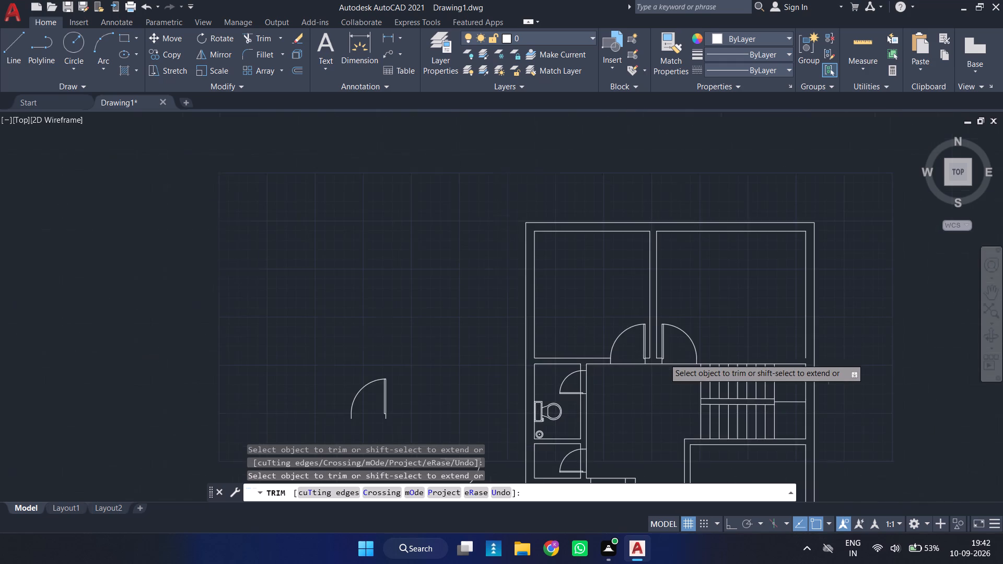
pyautogui.scroll(-2, 664, 358)
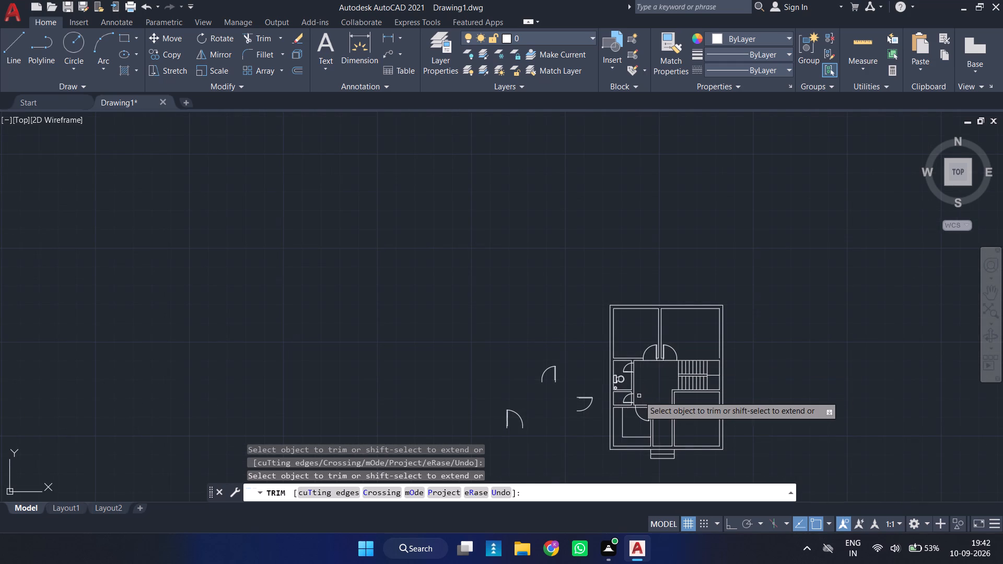
pyautogui.scroll(3, 632, 401)
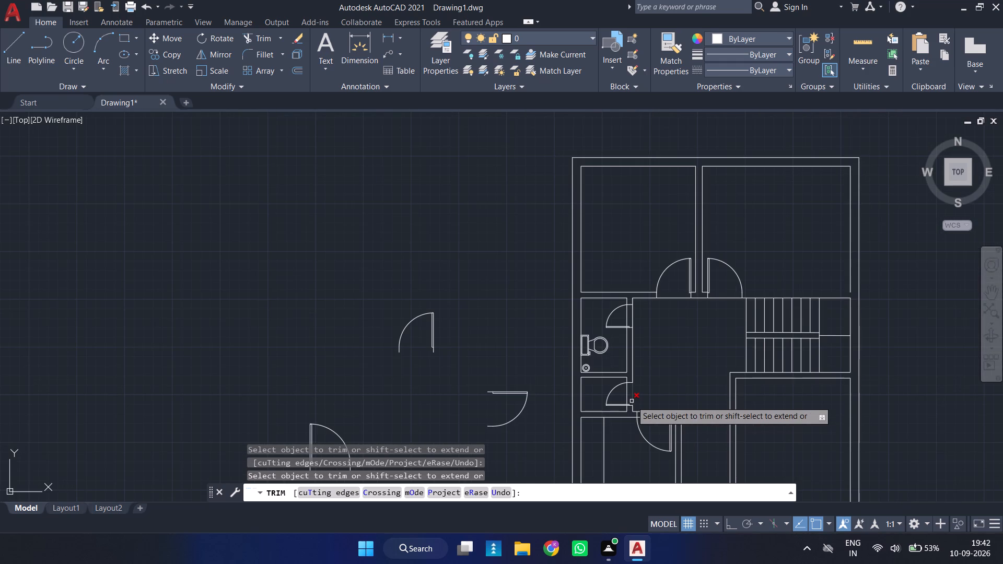
pyautogui.scroll(4, 632, 401)
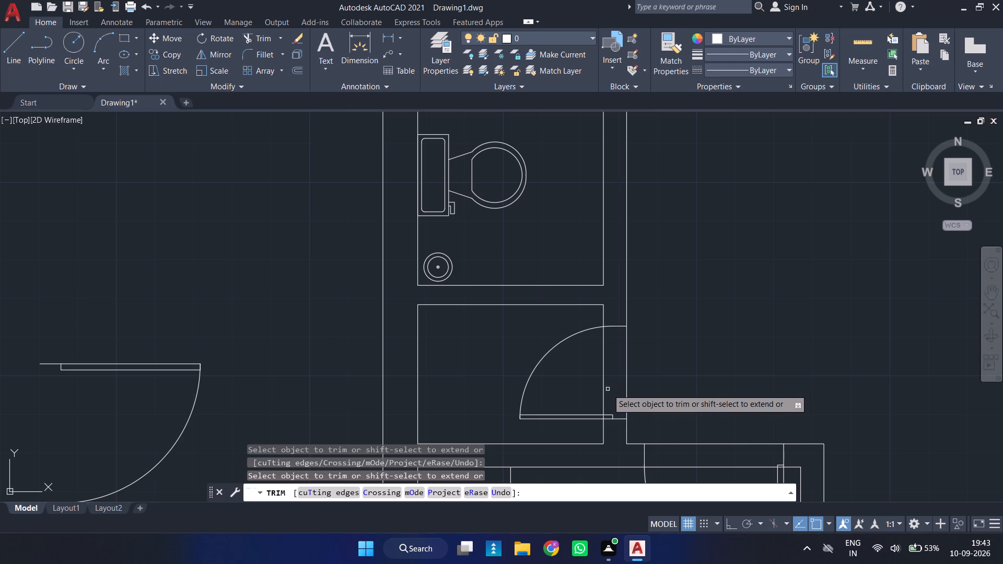
pyautogui.click(603, 390)
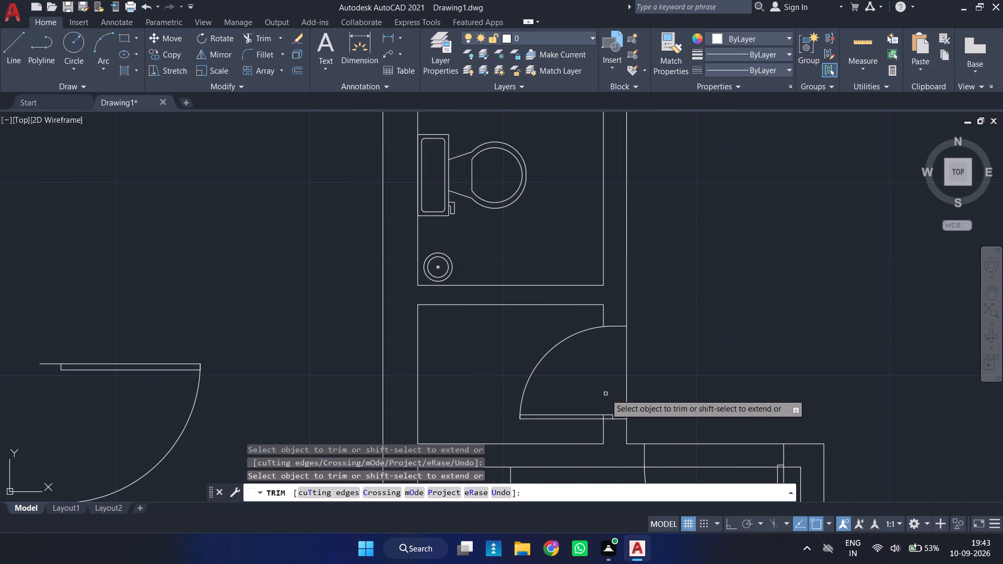
# Trim the short piece of inner side wall line inside the door leaf of the small room below the toilet.
pyautogui.scroll(2, 605, 394)
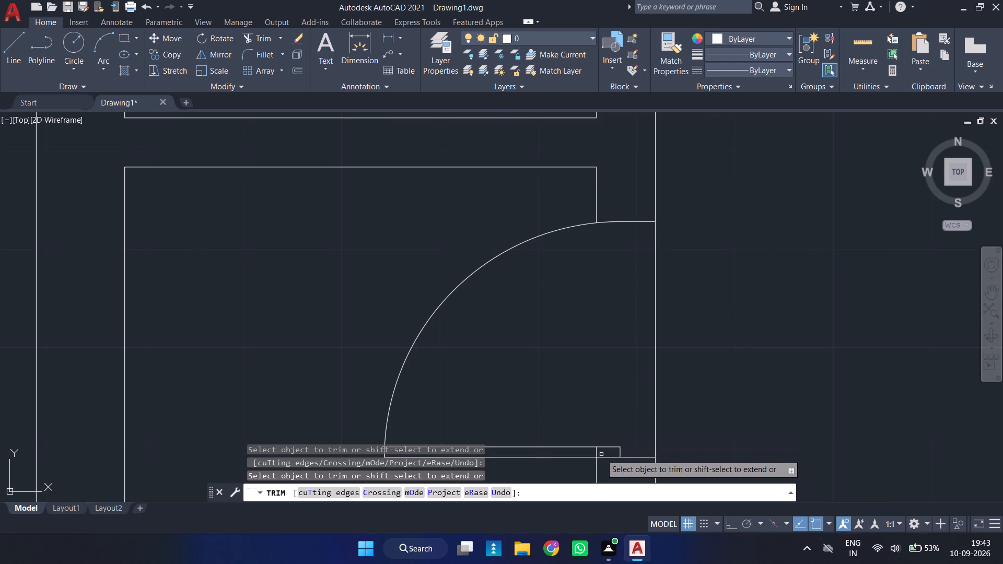
pyautogui.click(598, 454)
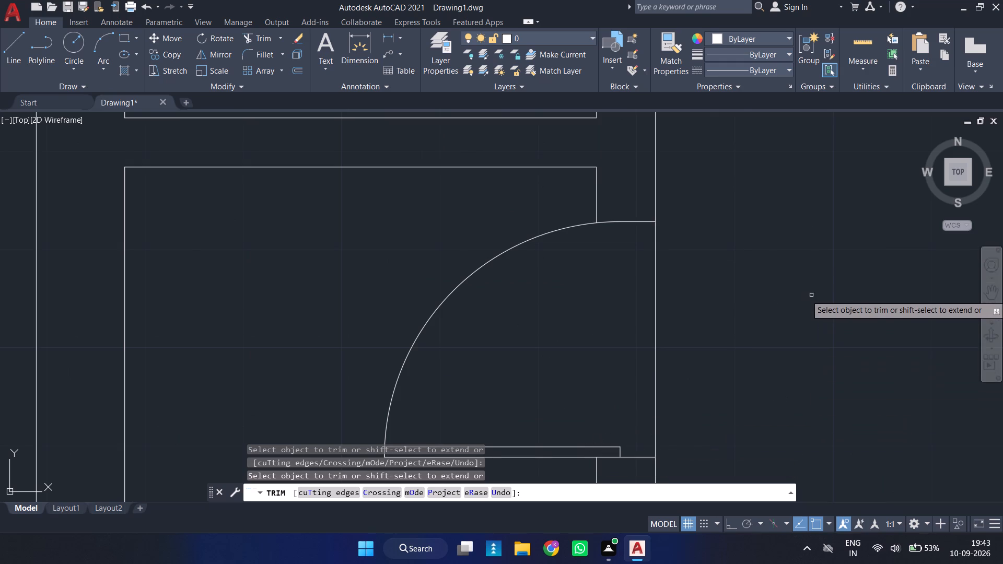
# Trim the counter room's upper inner wall line across the door opening, including the short piece inside the door leaf.
pyautogui.scroll(-3, 804, 298)
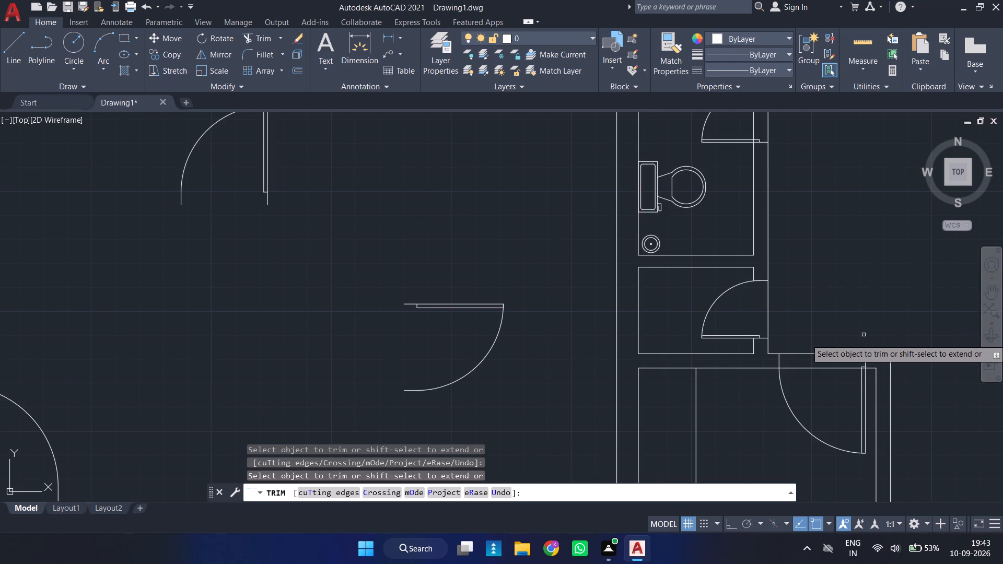
pyautogui.scroll(2, 837, 384)
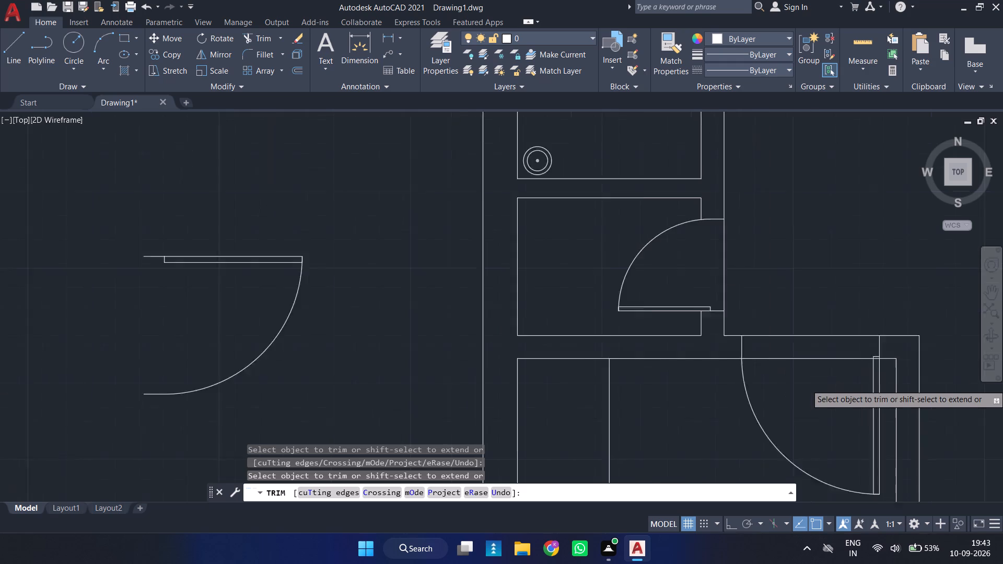
pyautogui.click(800, 347)
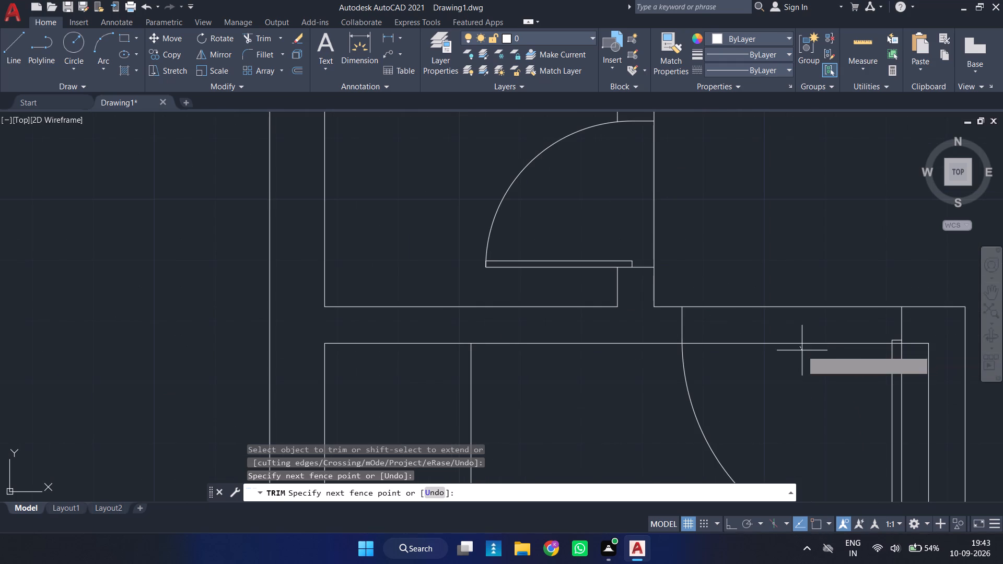
pyautogui.click(801, 341)
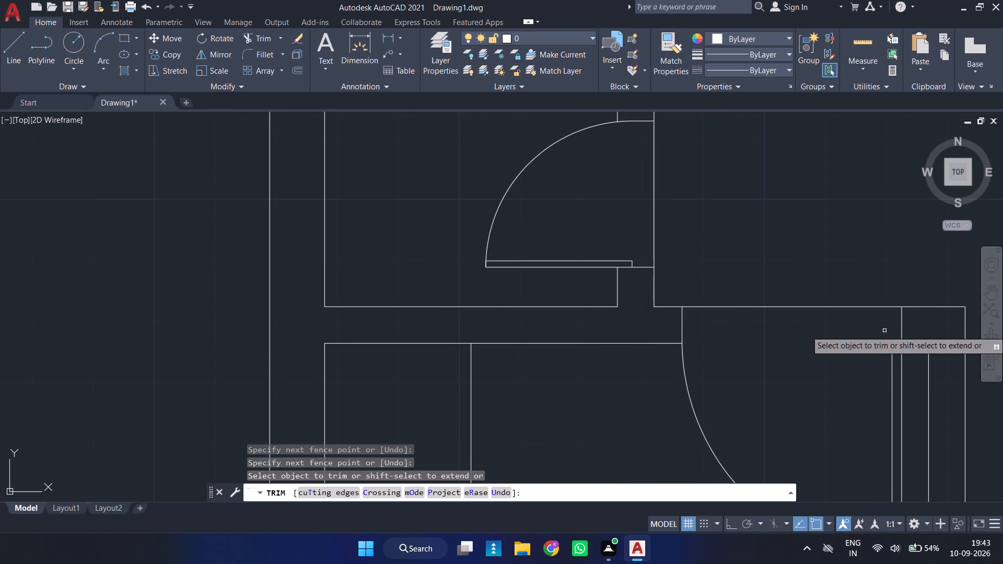
pyautogui.scroll(2, 887, 337)
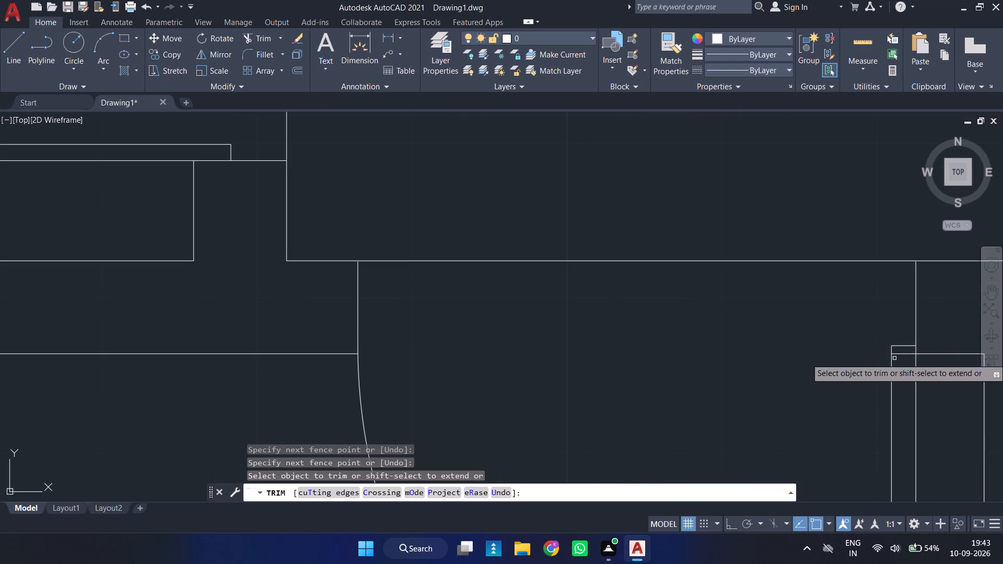
pyautogui.click(896, 353)
pyautogui.scroll(-4, 896, 356)
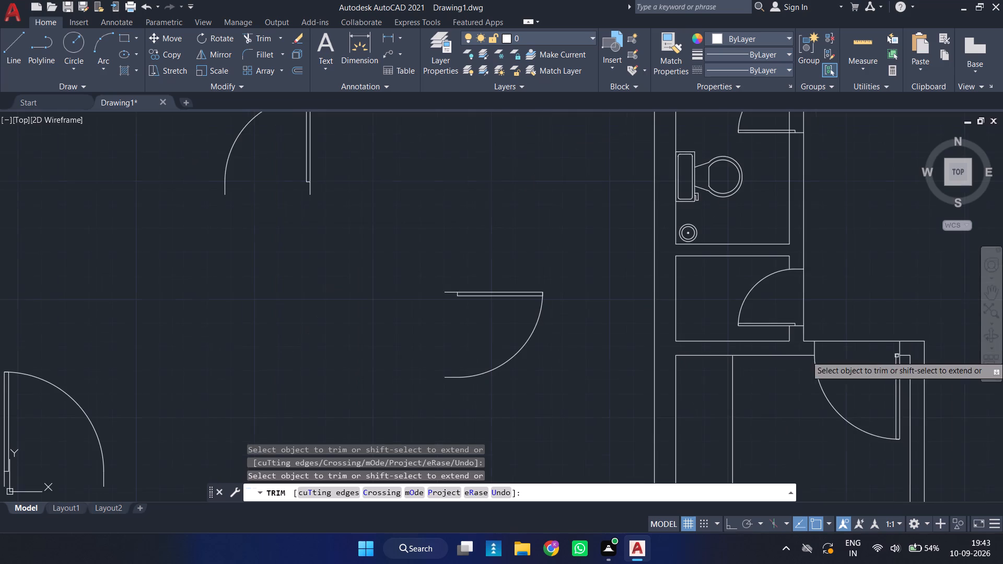
pyautogui.scroll(-3, 895, 355)
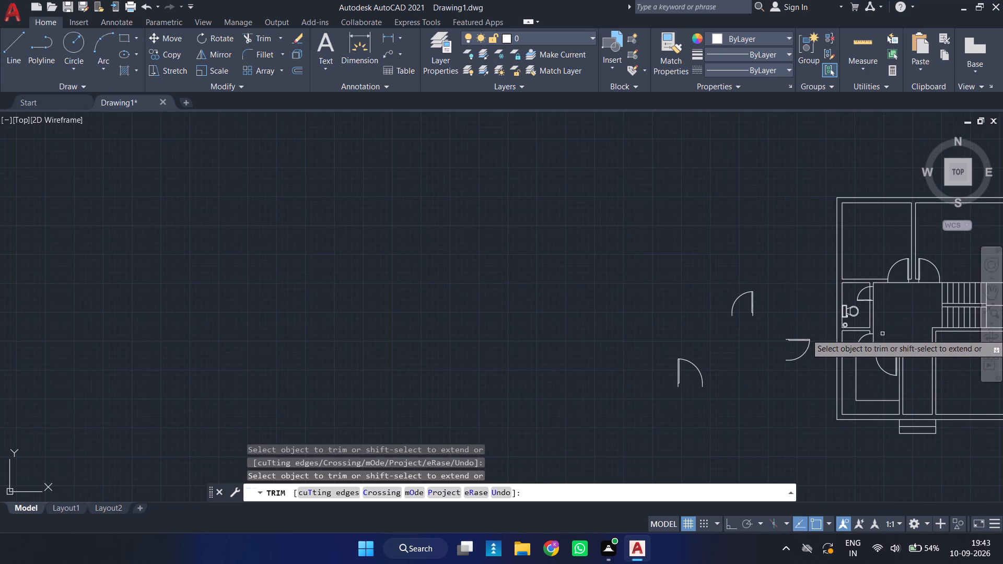
pyautogui.press('Escape')
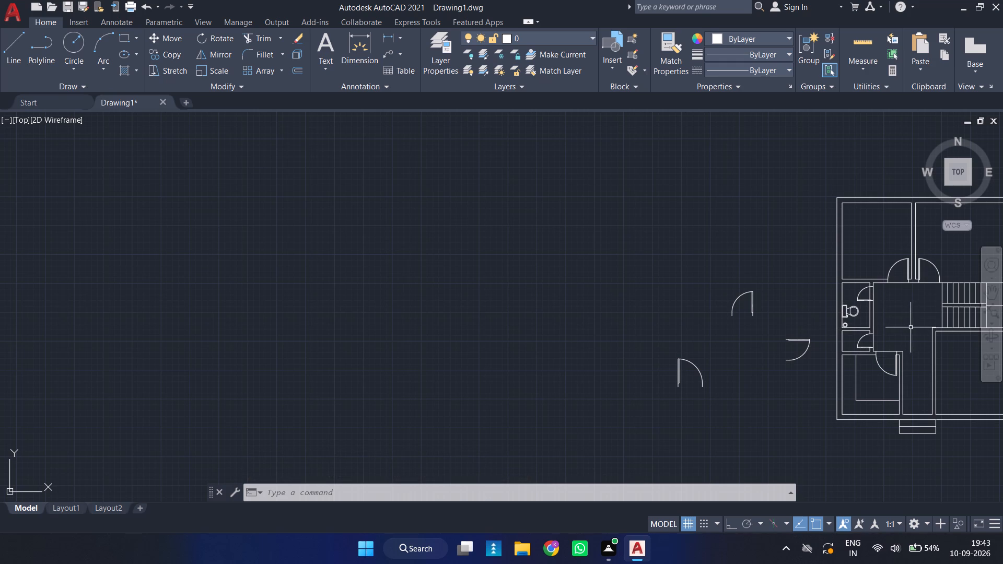
# Move the spare door with the horizontal leaf by its hinge-side endpoint onto the lower-right room's left wall, just below the upper corner.
pyautogui.moveTo(908, 333); pyautogui.dragTo(661, 293, button='middle')
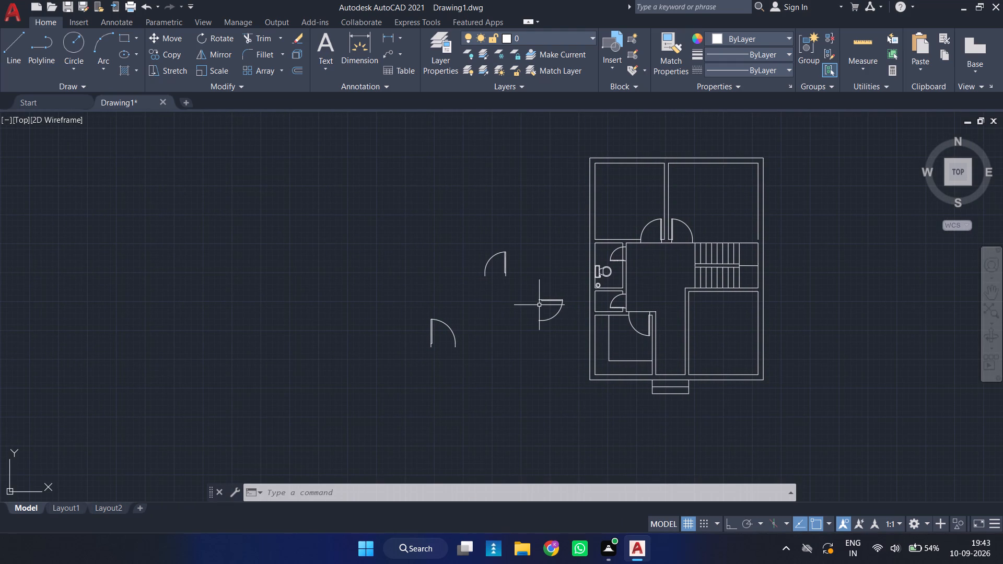
pyautogui.scroll(3, 539, 305)
pyautogui.click(541, 282)
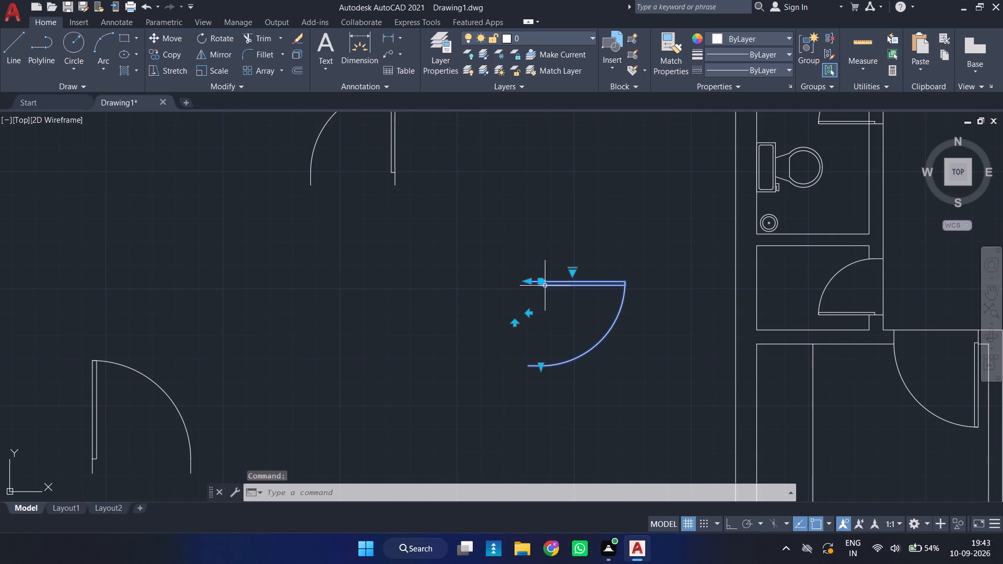
pyautogui.press('m')
pyautogui.press('Return')
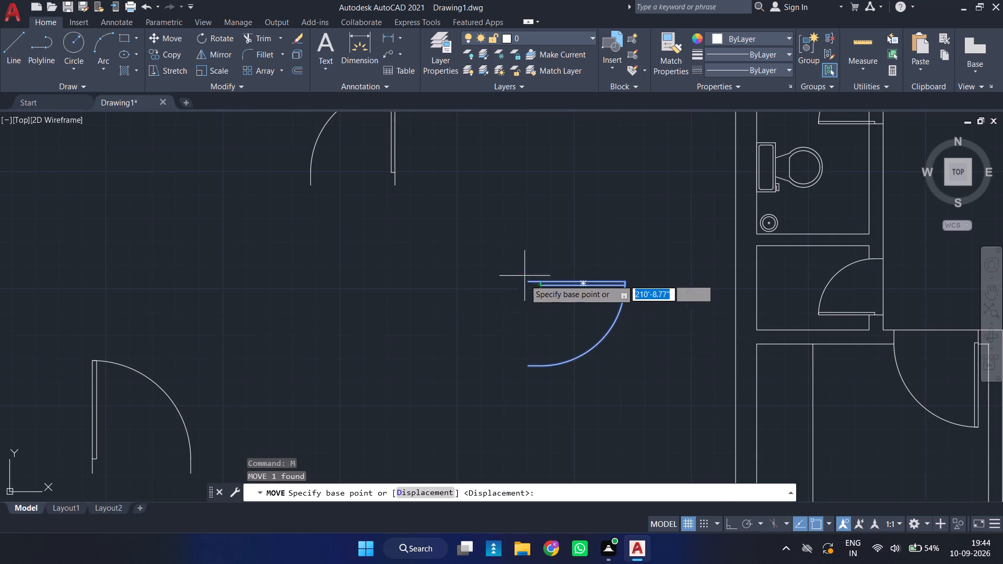
pyautogui.click(524, 280)
pyautogui.scroll(-4, 810, 233)
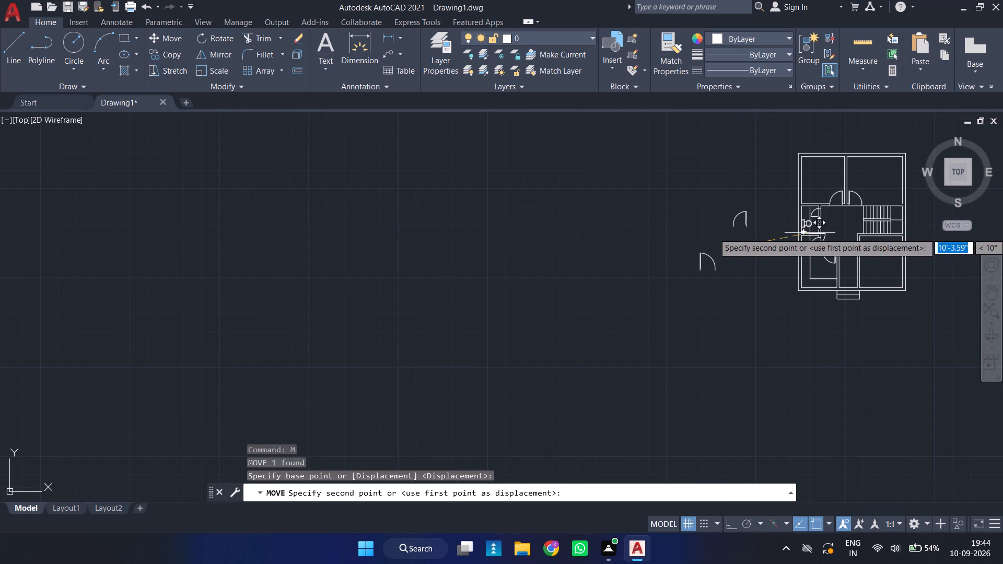
pyautogui.moveTo(858, 239); pyautogui.dragTo(760, 260, button='middle')
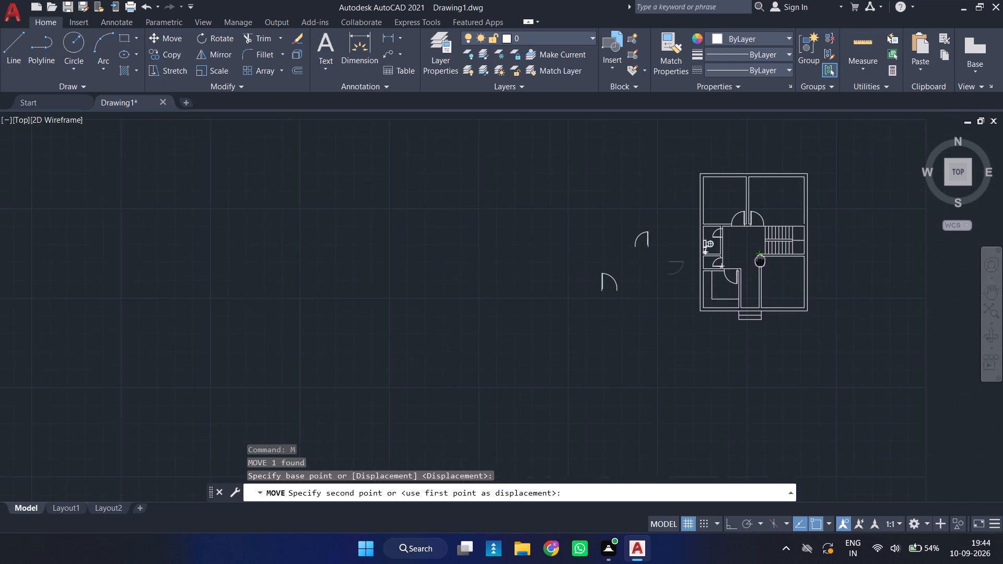
pyautogui.moveTo(760, 260); pyautogui.dragTo(750, 263, button='middle')
pyautogui.scroll(3, 750, 263)
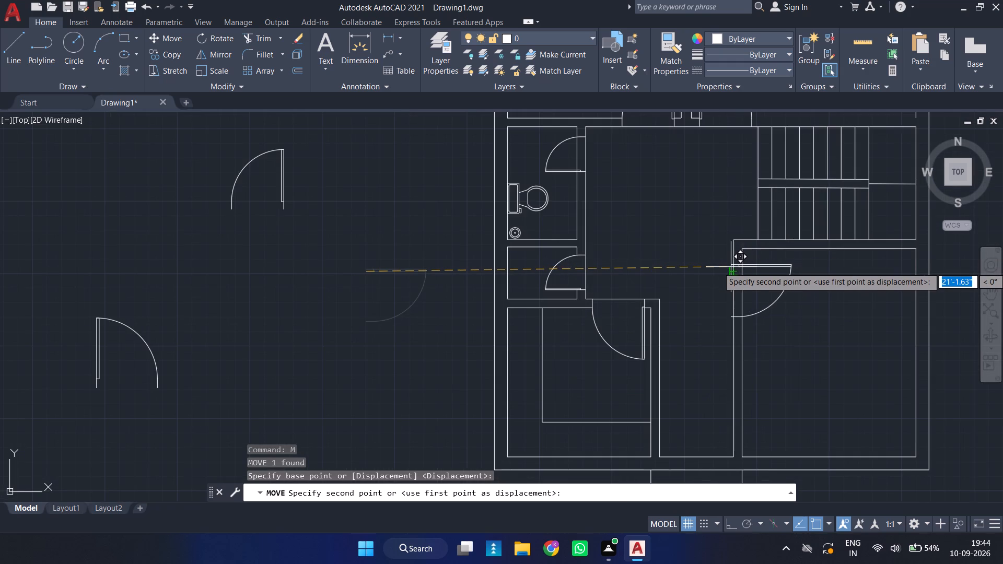
pyautogui.scroll(3, 731, 267)
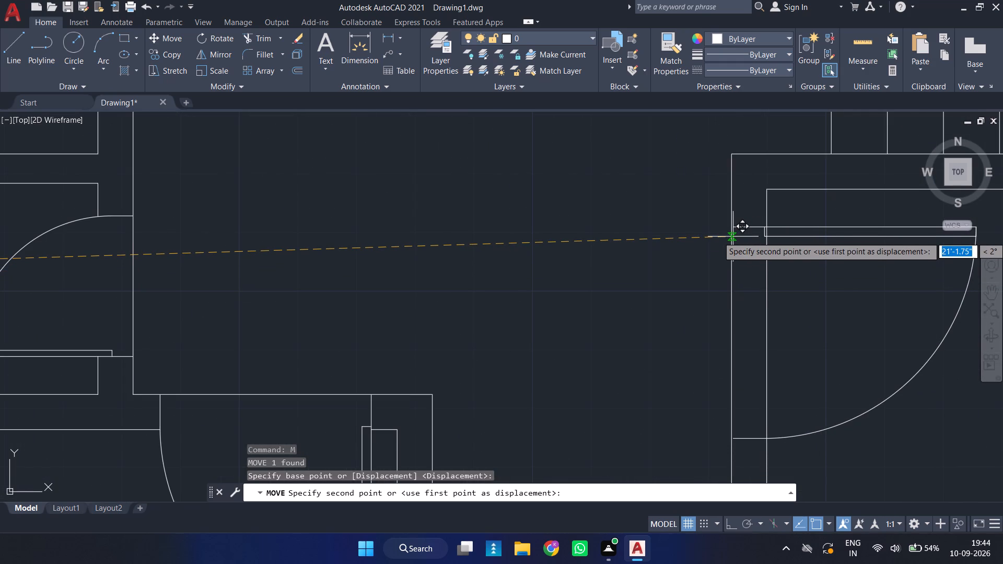
pyautogui.click(731, 237)
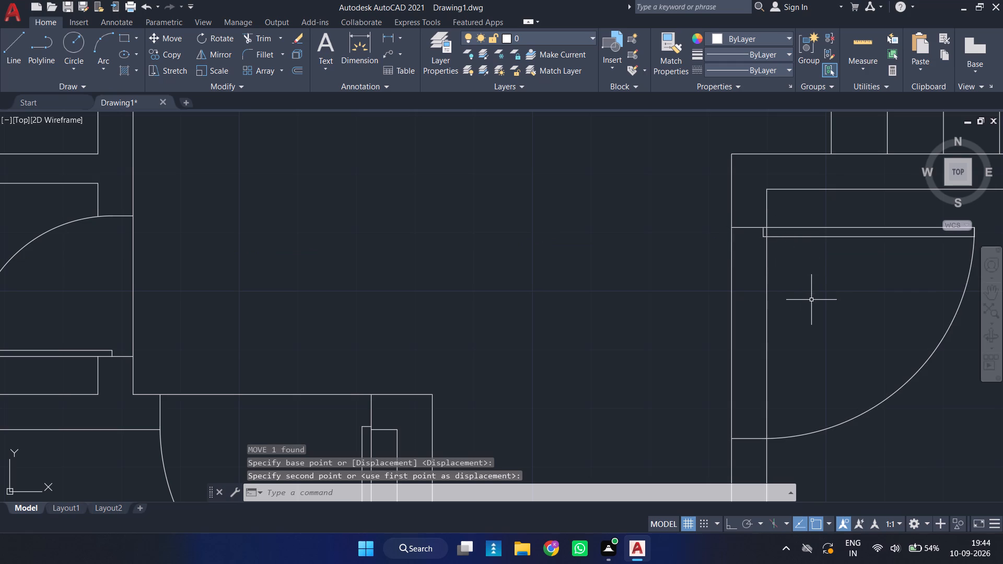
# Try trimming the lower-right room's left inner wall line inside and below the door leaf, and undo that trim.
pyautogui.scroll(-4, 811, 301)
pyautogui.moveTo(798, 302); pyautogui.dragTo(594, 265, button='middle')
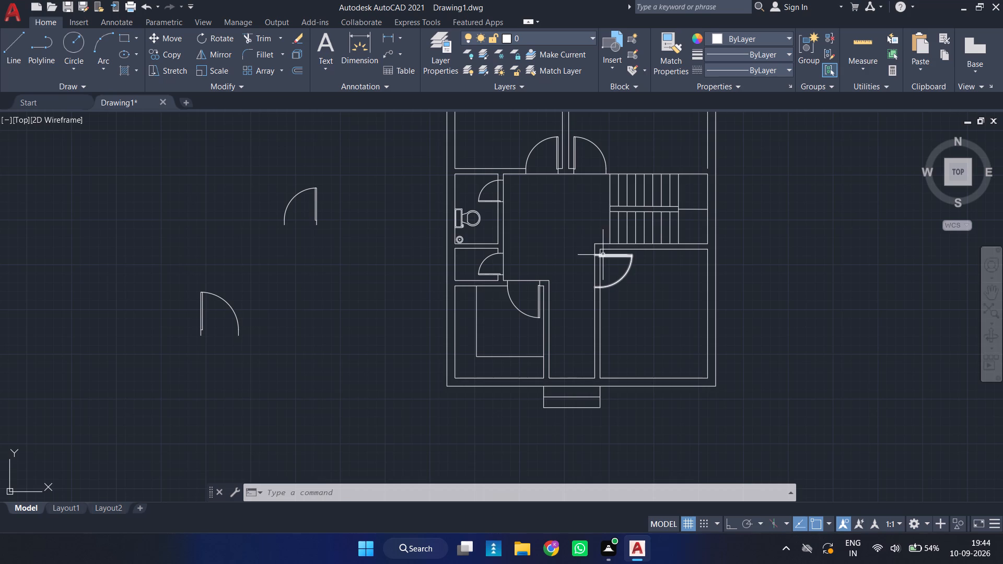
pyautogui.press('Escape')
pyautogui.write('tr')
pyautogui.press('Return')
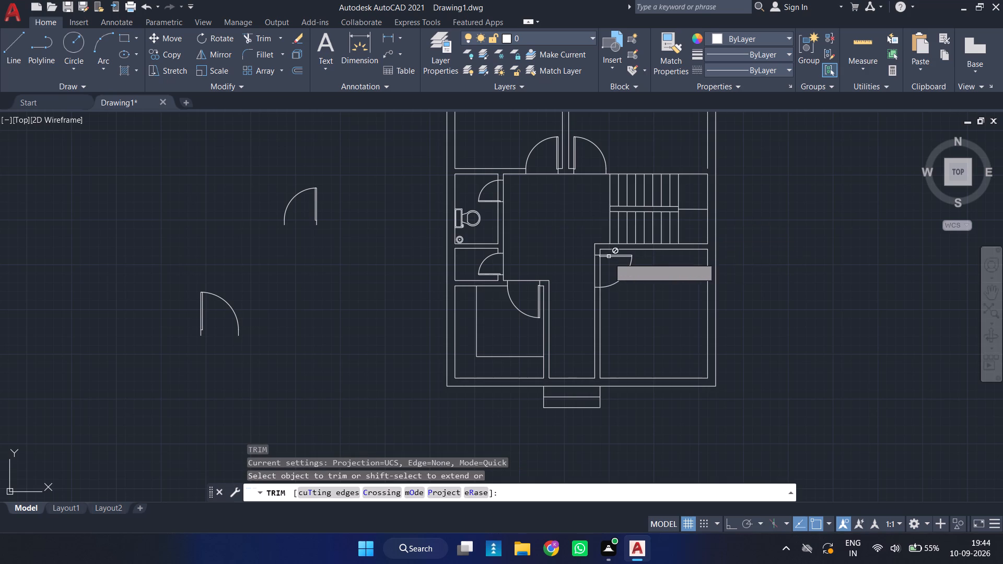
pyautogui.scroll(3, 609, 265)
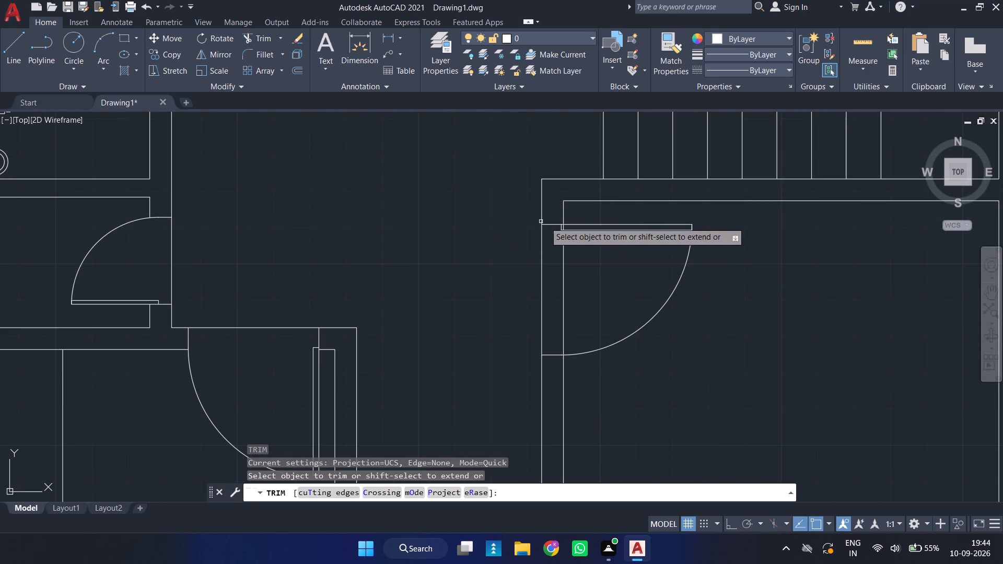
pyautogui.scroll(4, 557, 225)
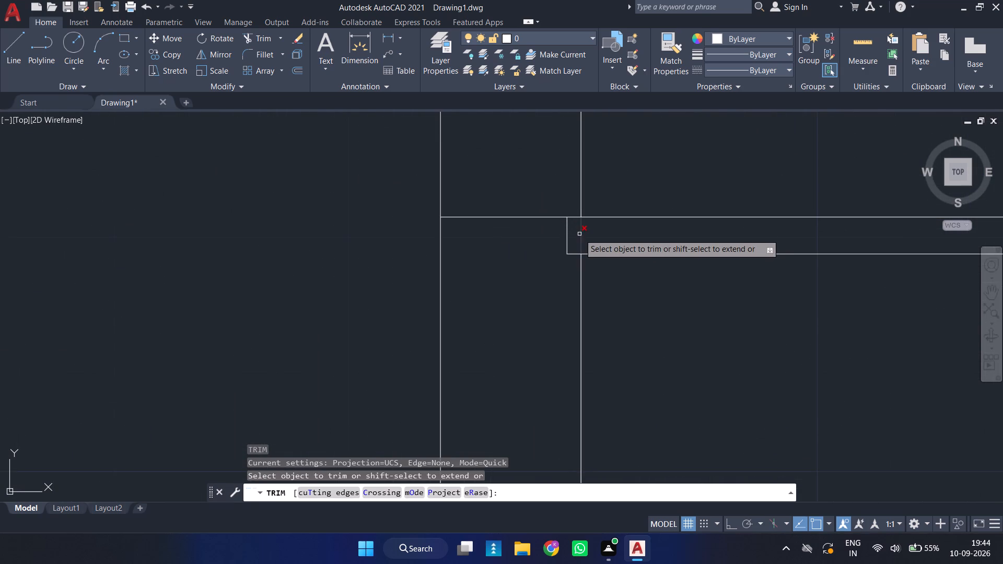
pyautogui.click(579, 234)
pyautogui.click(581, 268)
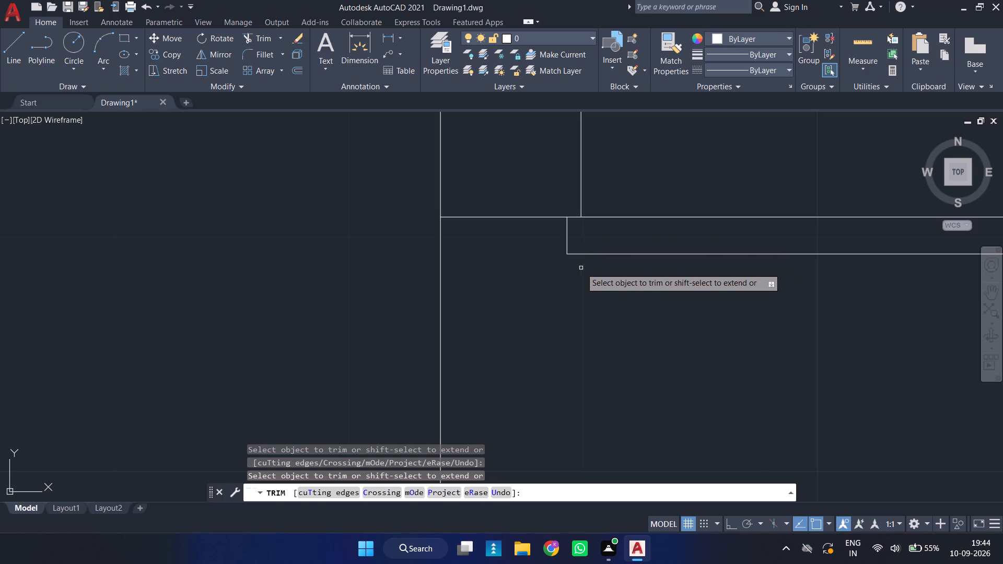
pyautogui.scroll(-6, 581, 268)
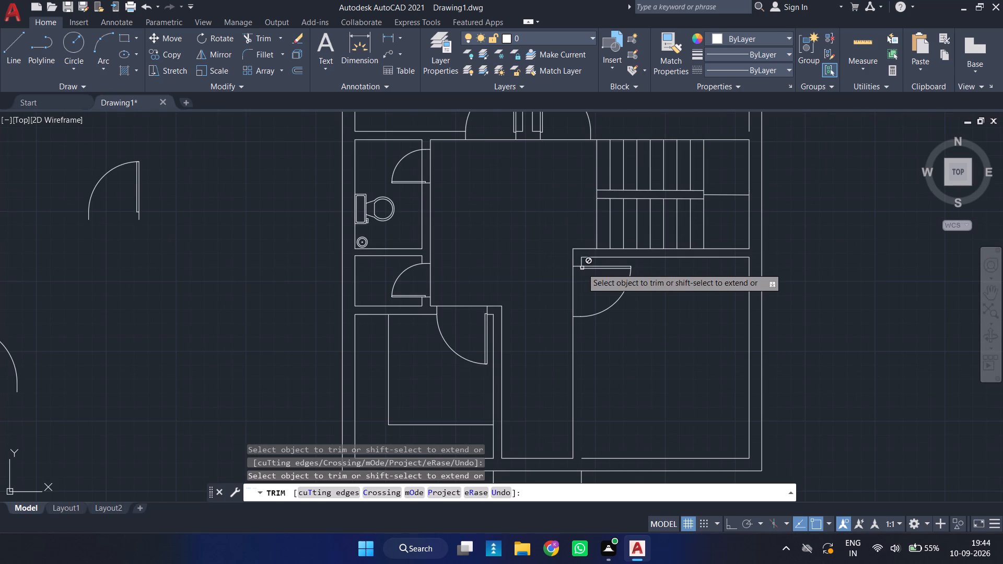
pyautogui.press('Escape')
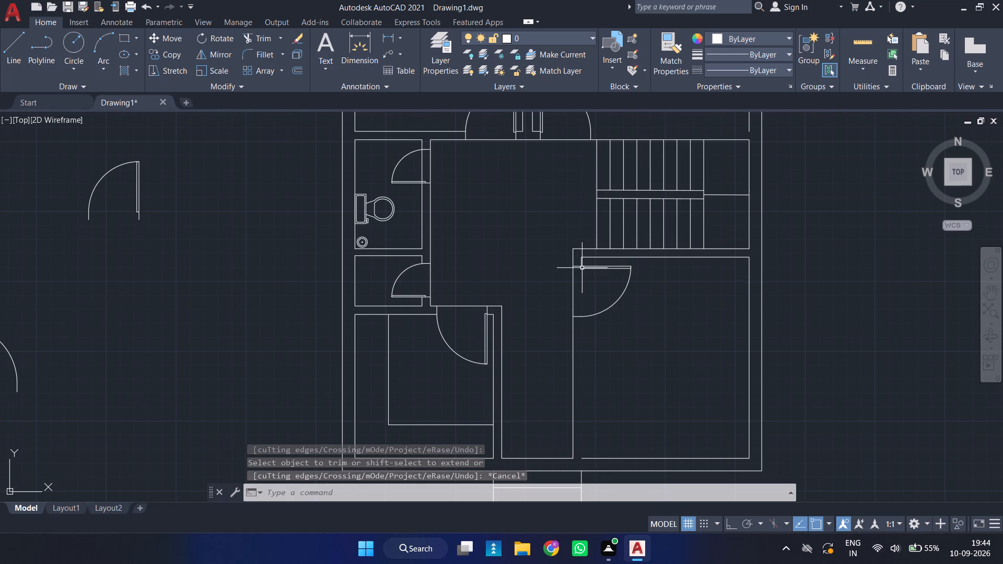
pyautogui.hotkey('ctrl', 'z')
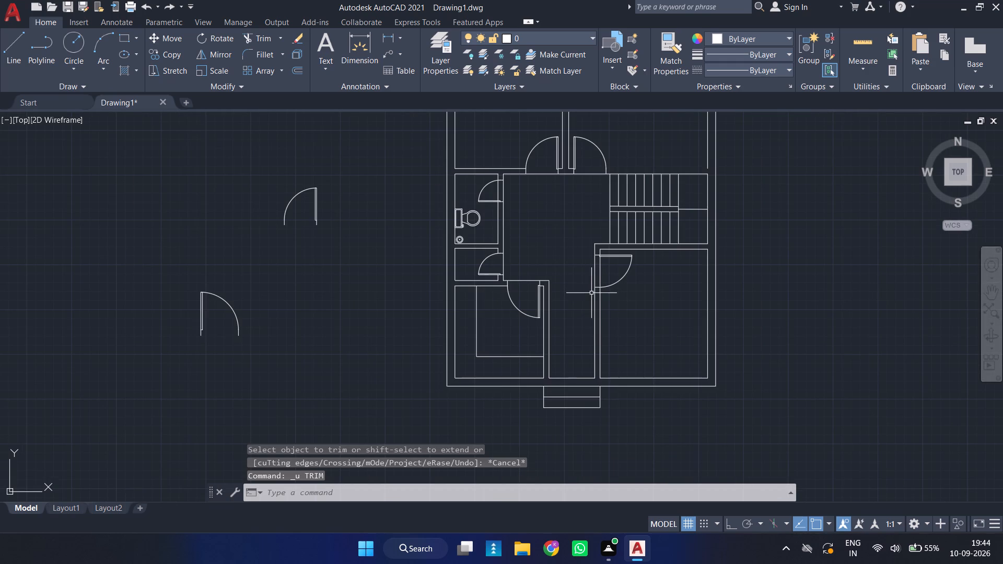
# Trim the lower-right room's left inner wall line across the door opening, including the short piece inside the door leaf.
pyautogui.scroll(1, 591, 284)
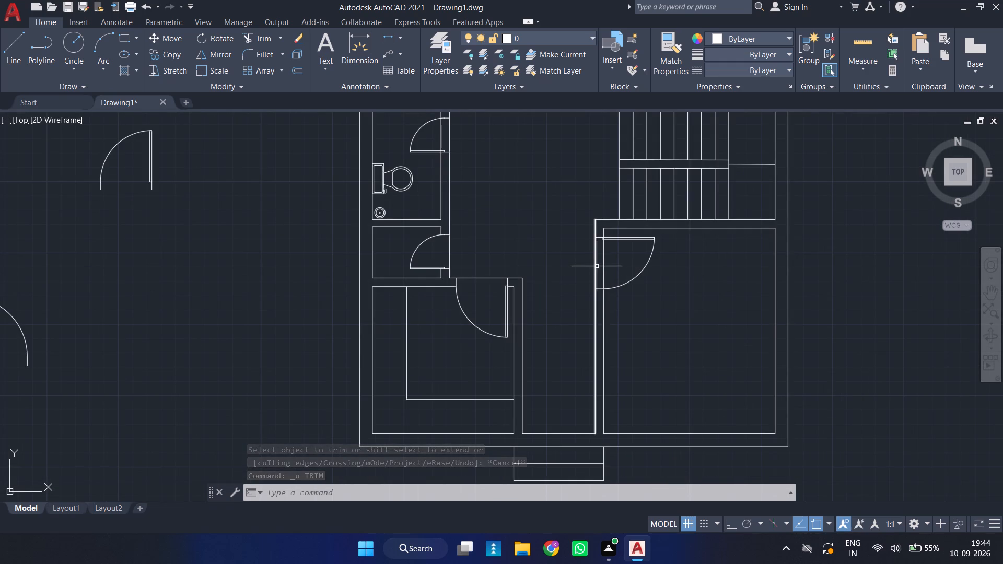
pyautogui.scroll(2, 597, 266)
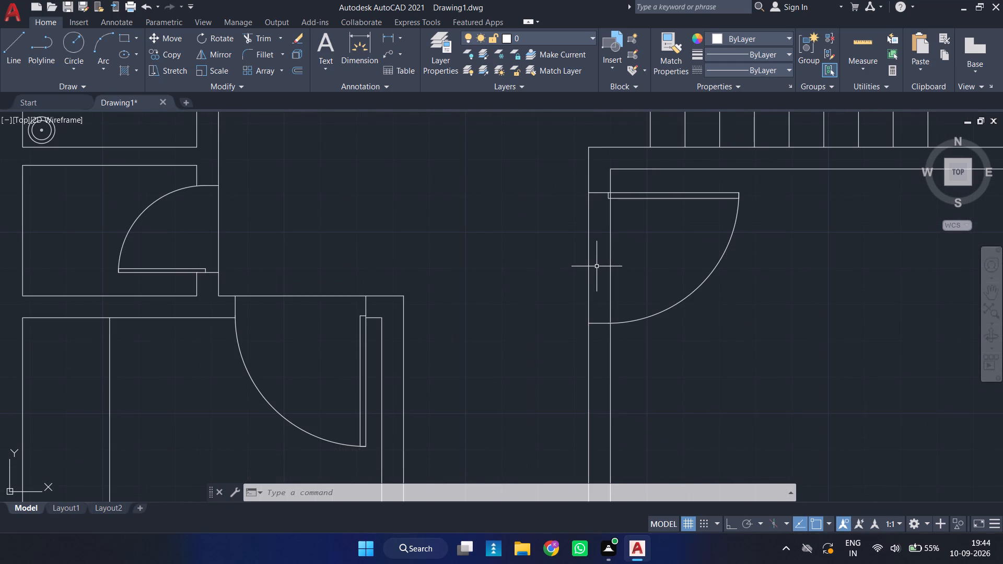
pyautogui.write('tr')
pyautogui.press('space')
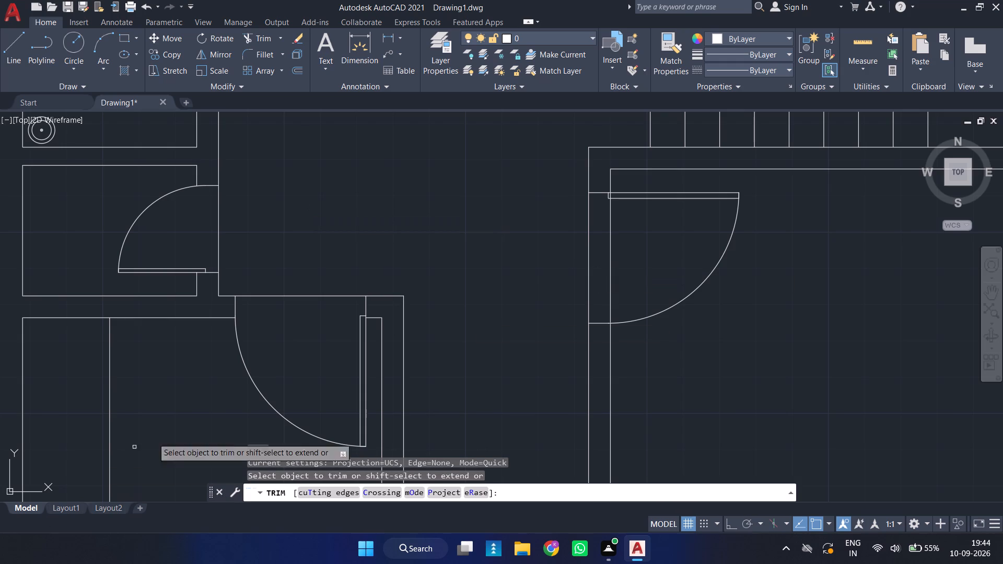
pyautogui.click(610, 306)
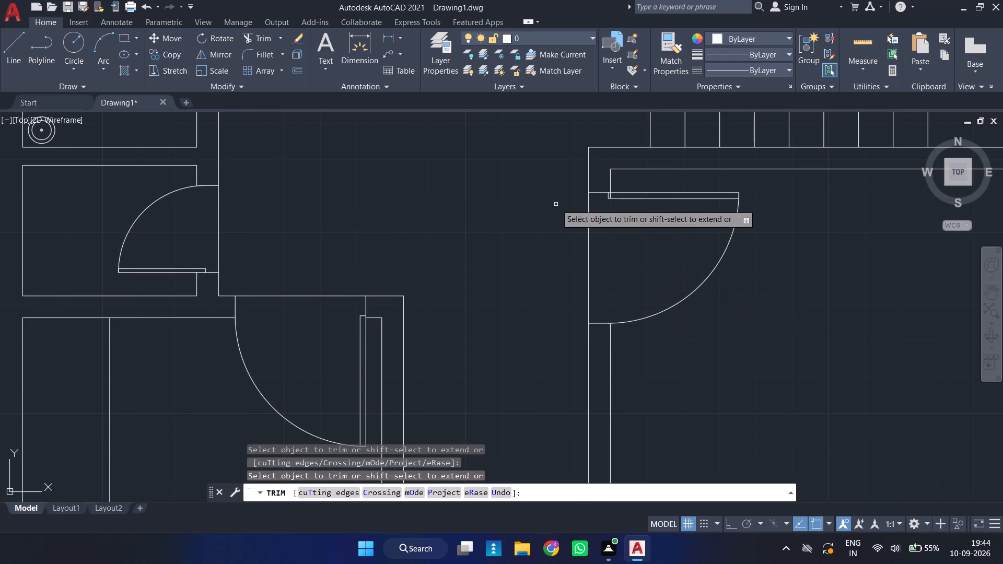
pyautogui.scroll(4, 590, 207)
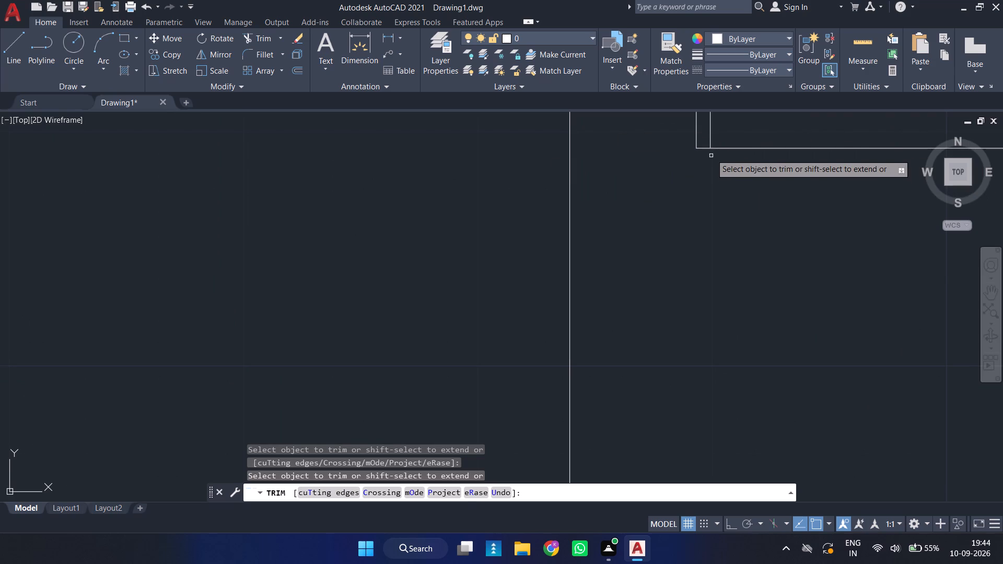
pyautogui.click(709, 137)
pyautogui.scroll(-4, 727, 146)
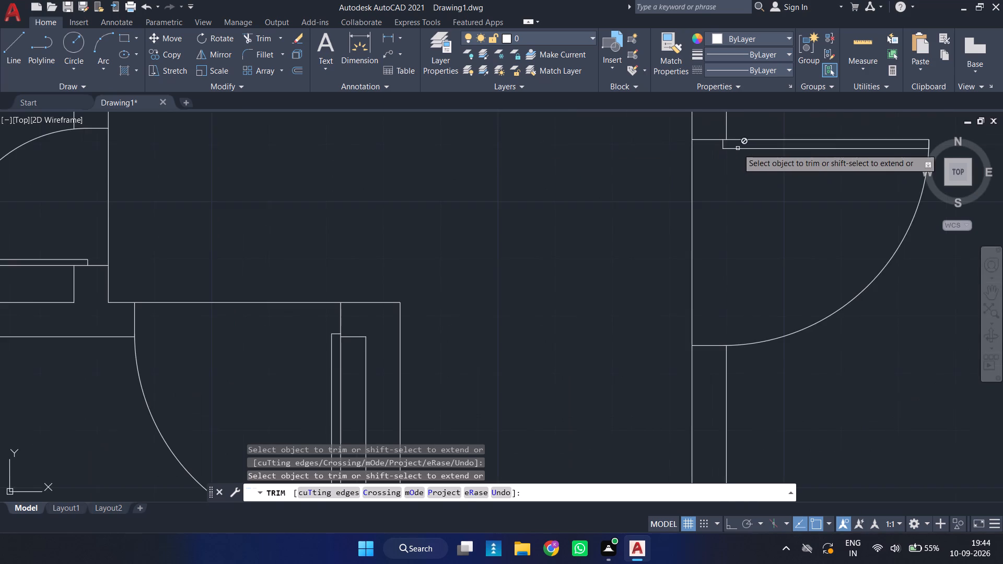
pyautogui.scroll(-5, 738, 148)
pyautogui.moveTo(731, 147); pyautogui.dragTo(731, 150, button='middle')
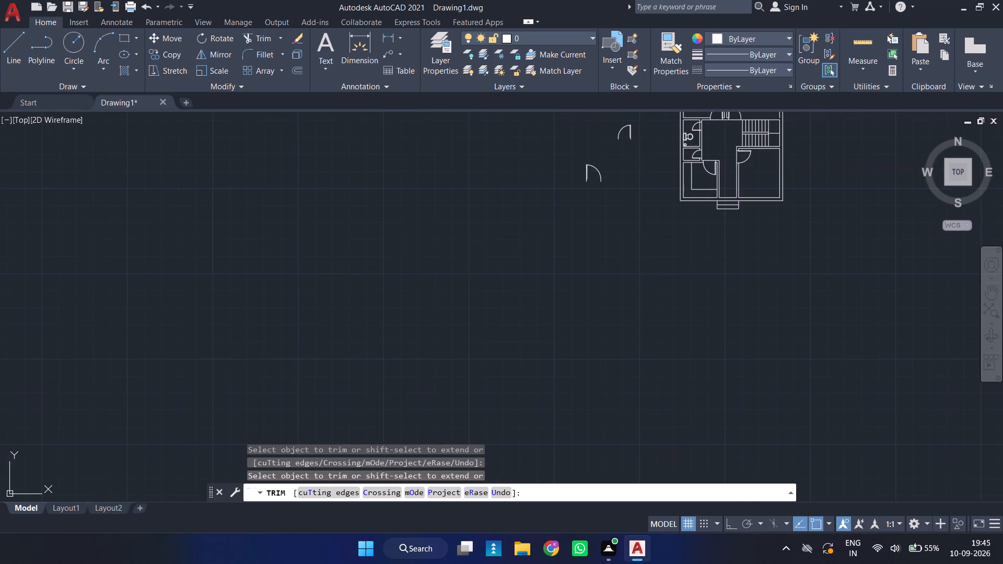
pyautogui.moveTo(731, 150); pyautogui.dragTo(709, 295, button='middle')
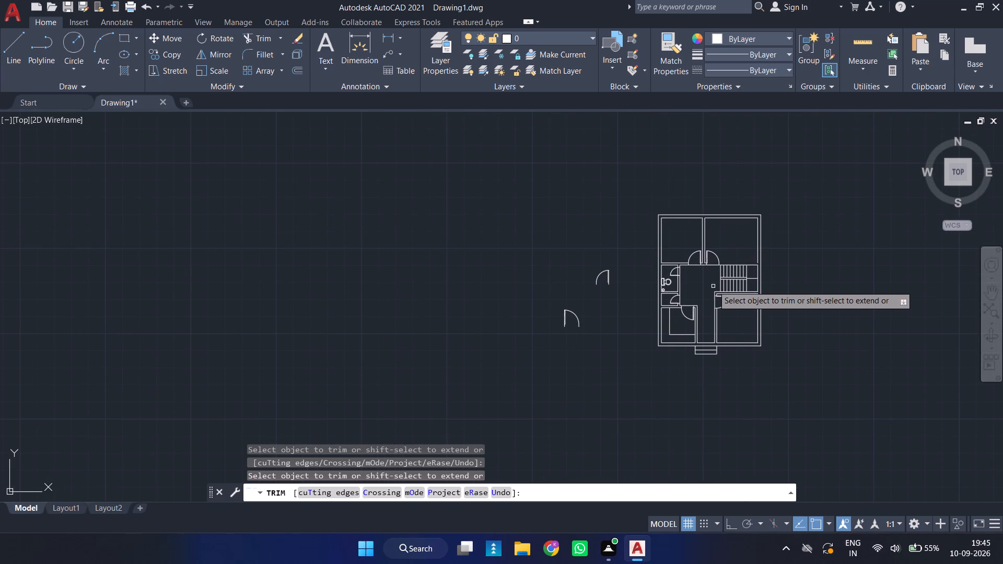
pyautogui.press('Escape')
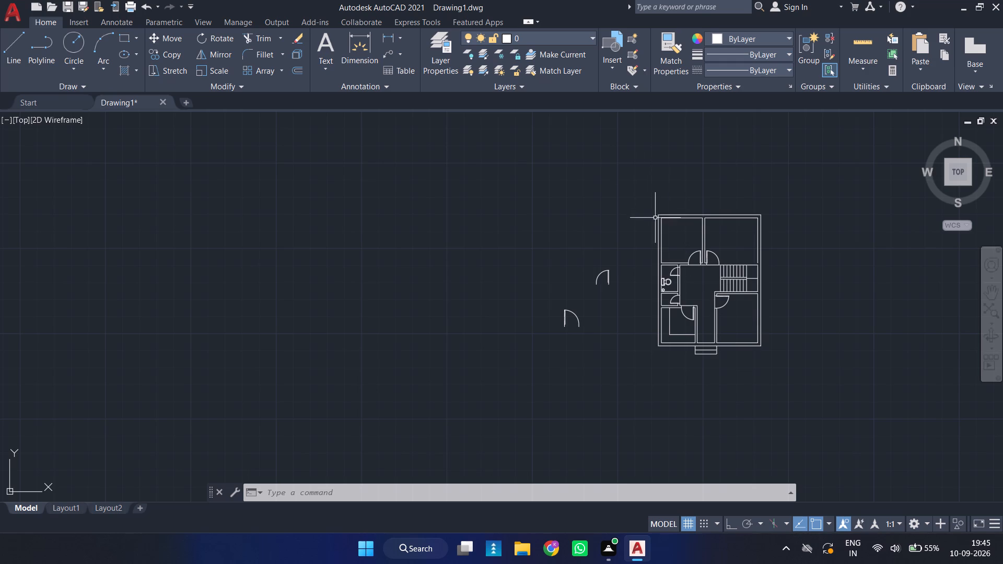
# Delete the two spare doors lying outside the floor plan.
pyautogui.click(624, 260)
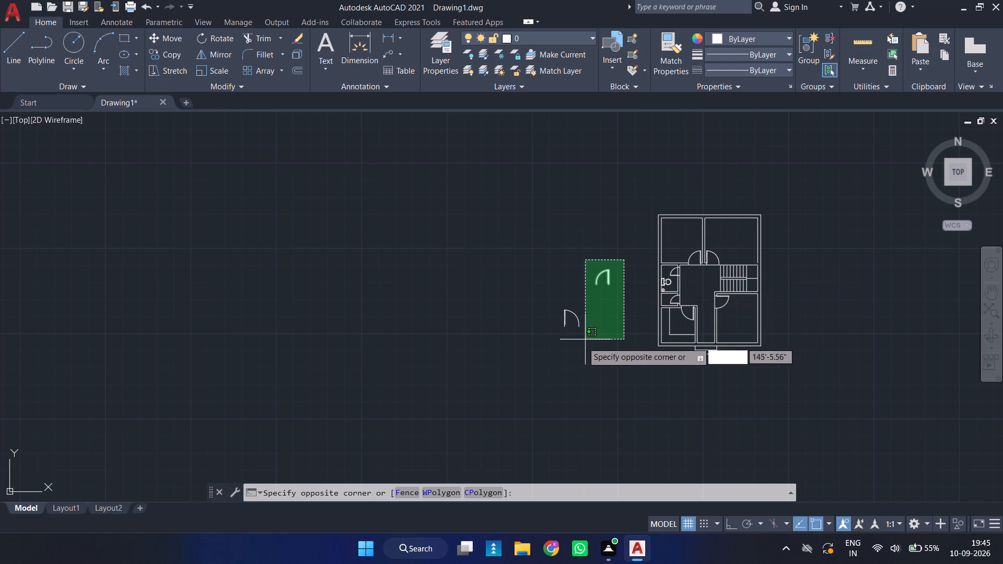
pyautogui.click(544, 377)
pyautogui.press('Delete')
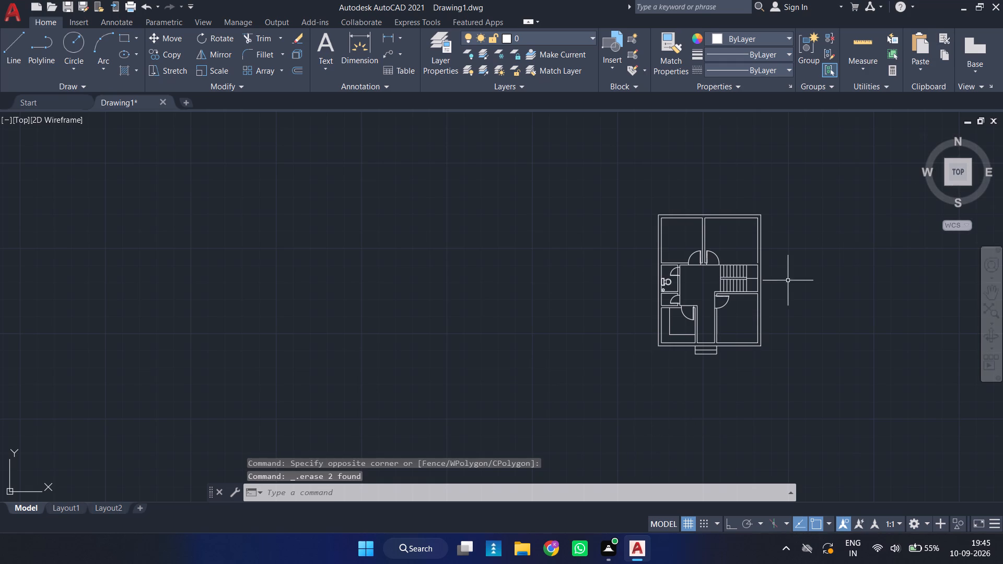
# With Ortho on, draw the upper-right room's missing lower inner wall line from the right inner wall's end to the door arc.
pyautogui.scroll(2, 761, 289)
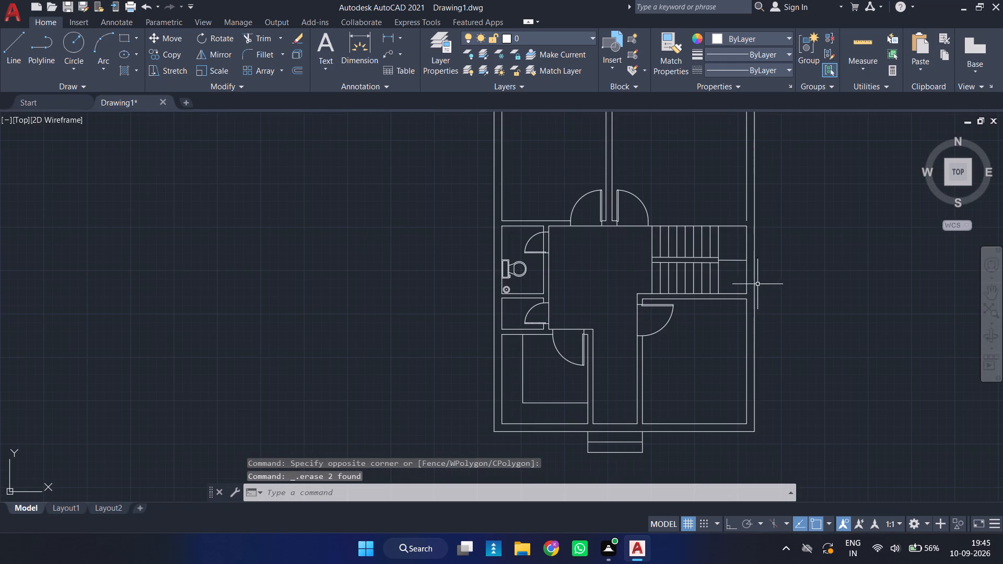
pyautogui.scroll(1, 751, 245)
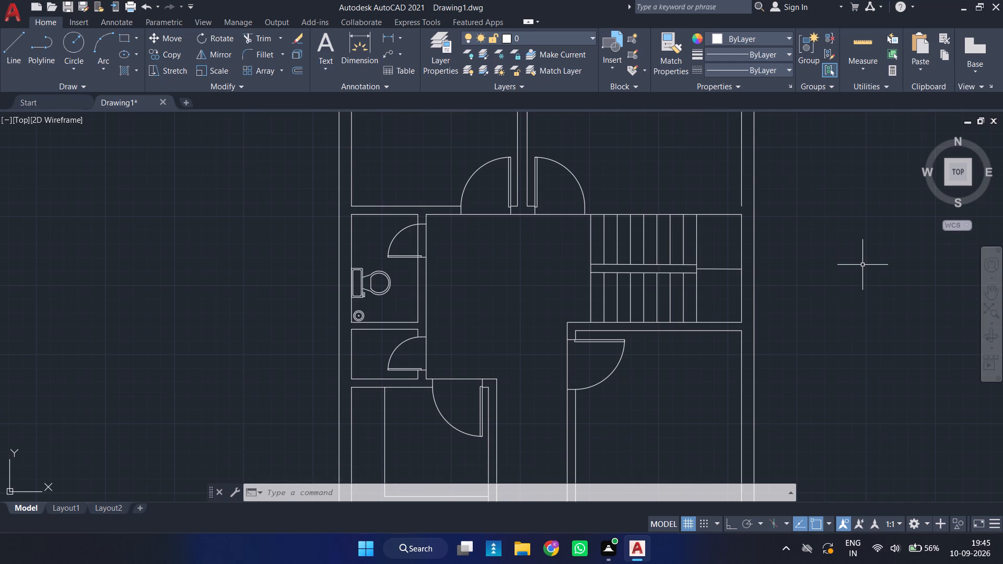
pyautogui.press('l')
pyautogui.press('Return')
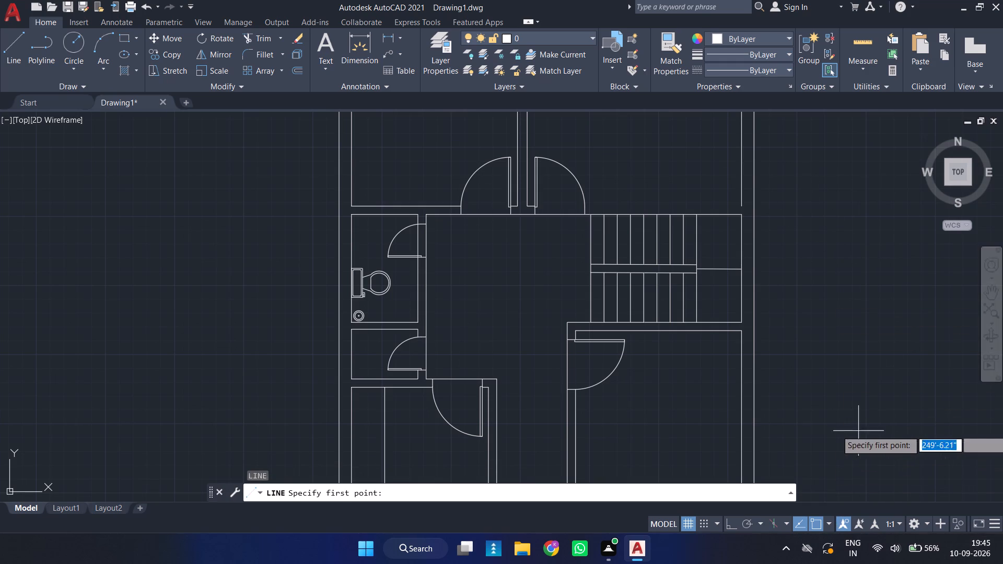
pyautogui.click(732, 521)
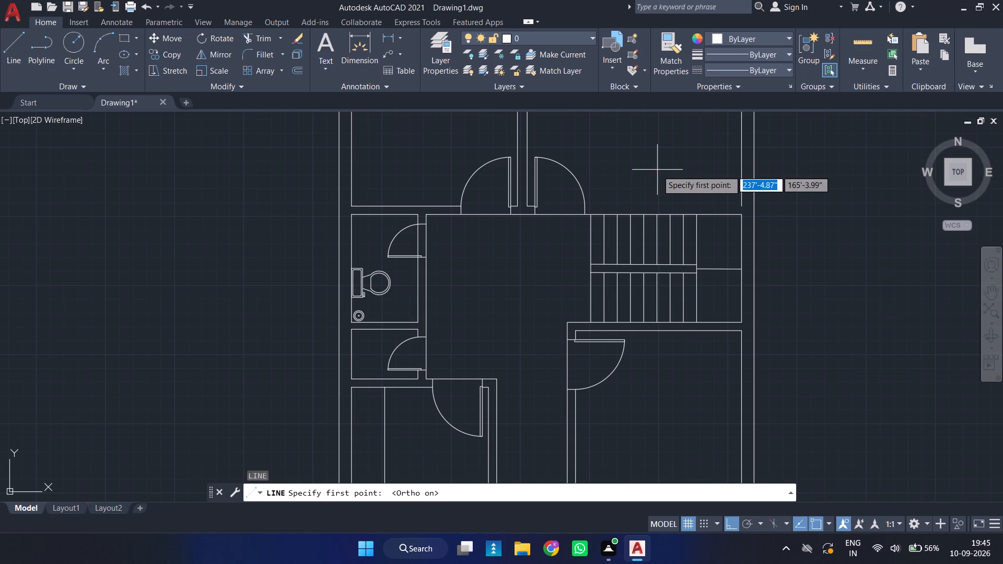
pyautogui.click(739, 207)
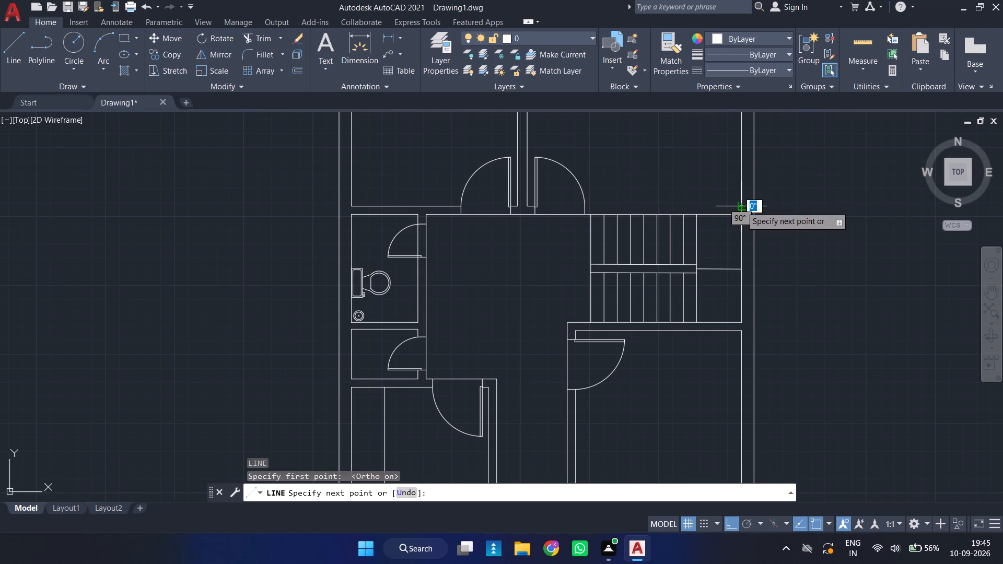
pyautogui.click(583, 204)
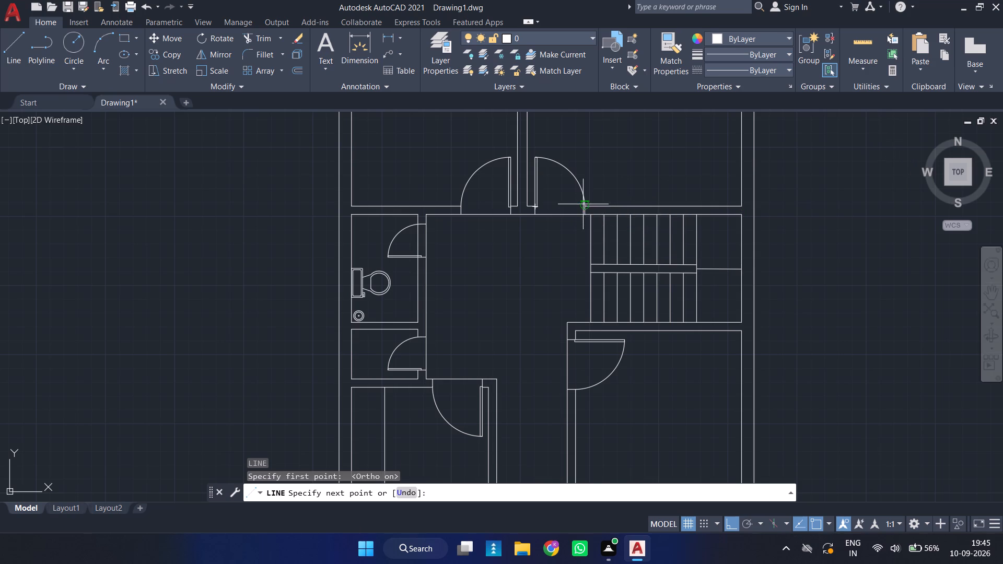
pyautogui.press('Return')
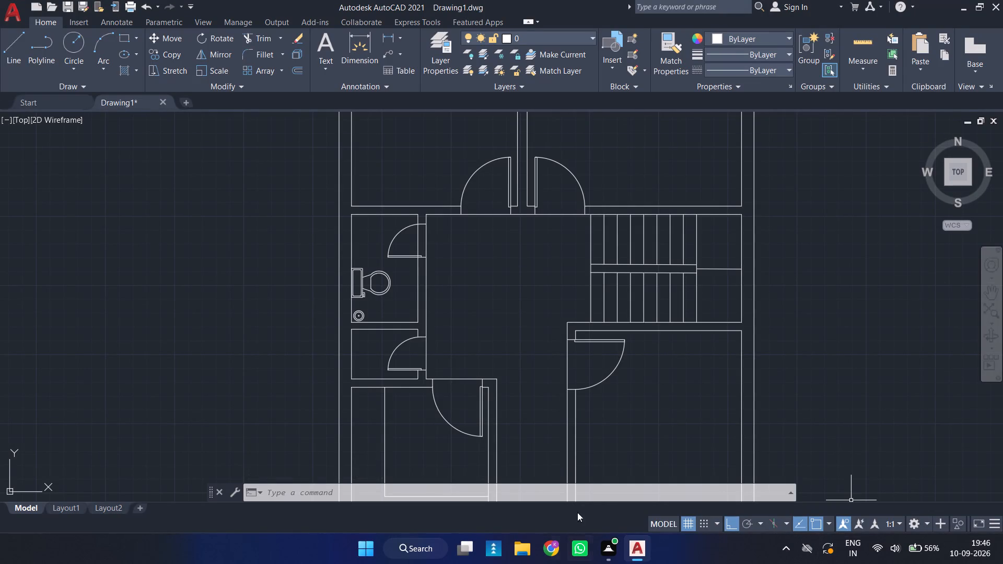
# Mirror the toilet door and the small room's door below it about a horizontal line near the toilet's upper wall, keeping the originals.
pyautogui.scroll(-1, 578, 406)
pyautogui.moveTo(660, 273); pyautogui.dragTo(900, 245, button='middle')
pyautogui.scroll(2, 766, 310)
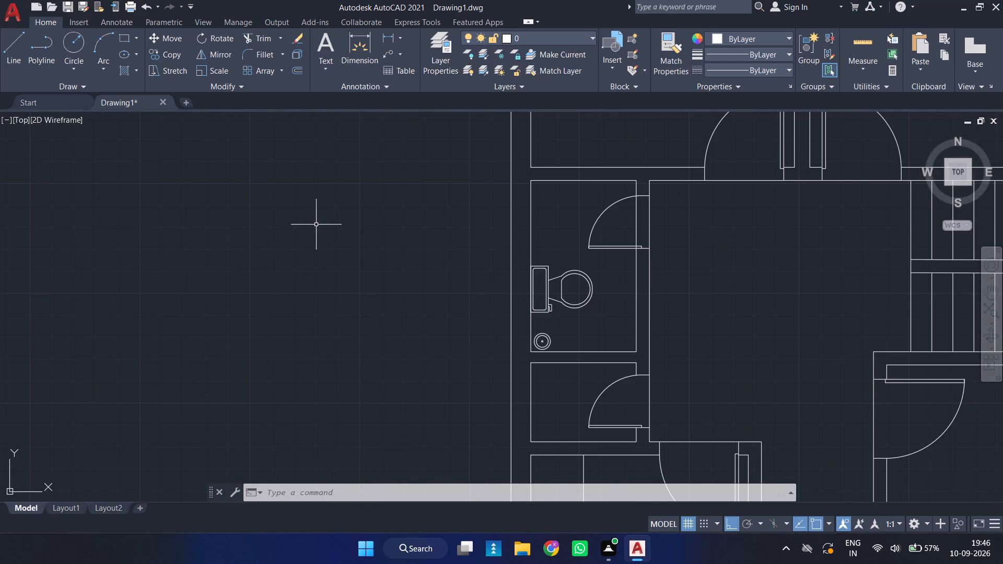
pyautogui.click(617, 249)
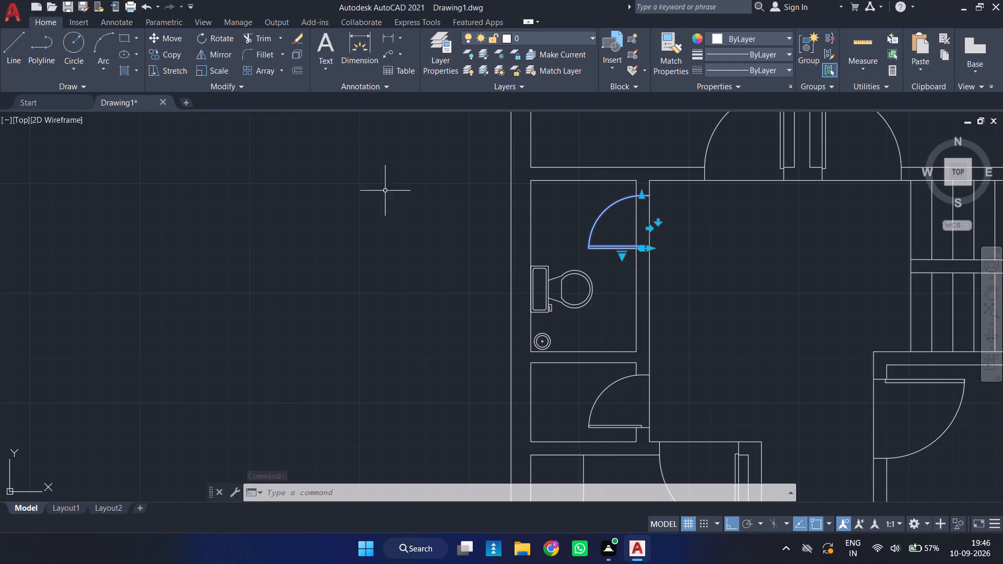
pyautogui.moveTo(717, 392); pyautogui.dragTo(630, 334, button='middle')
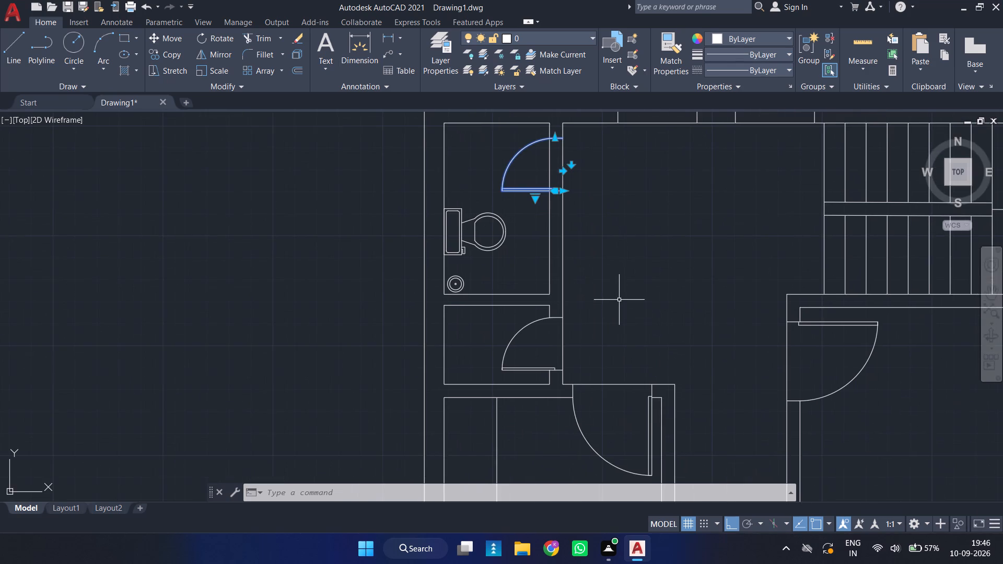
pyautogui.moveTo(619, 296); pyautogui.dragTo(625, 310, button='middle')
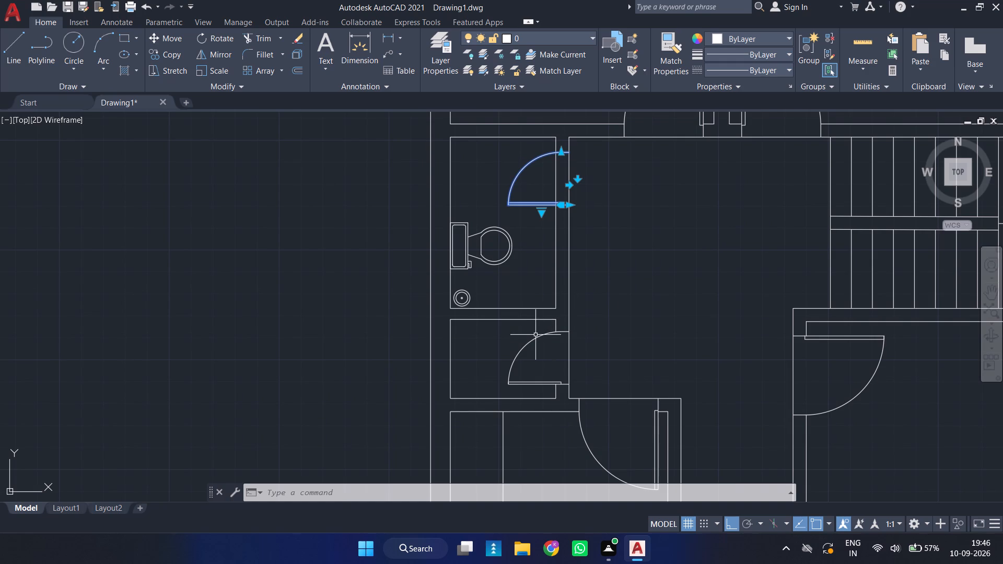
pyautogui.click(537, 337)
pyautogui.write('mi')
pyautogui.press('Return')
pyautogui.scroll(-1, 627, 241)
pyautogui.moveTo(627, 240); pyautogui.dragTo(624, 296, button='middle')
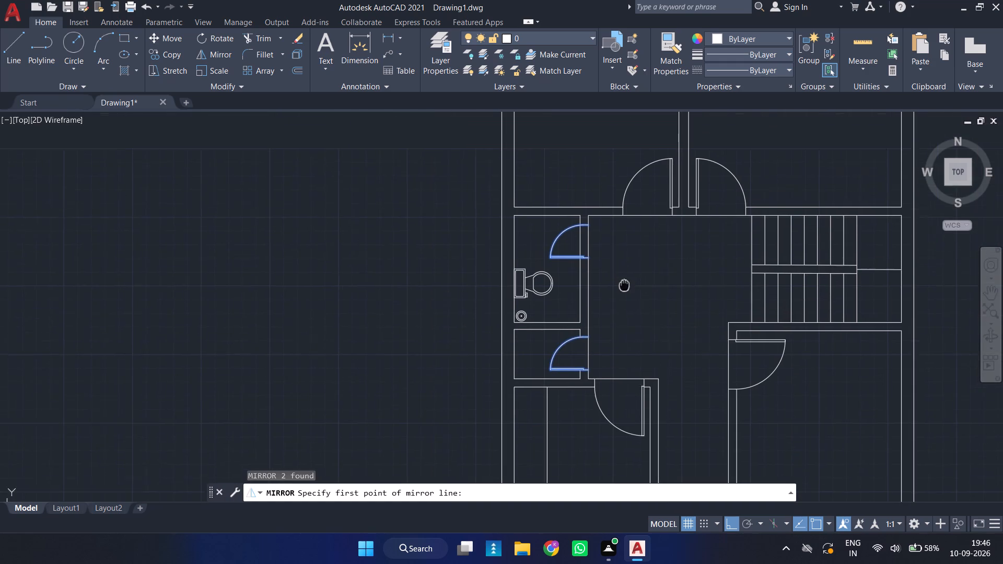
pyautogui.moveTo(624, 296); pyautogui.dragTo(624, 318, button='middle')
pyautogui.click(627, 261)
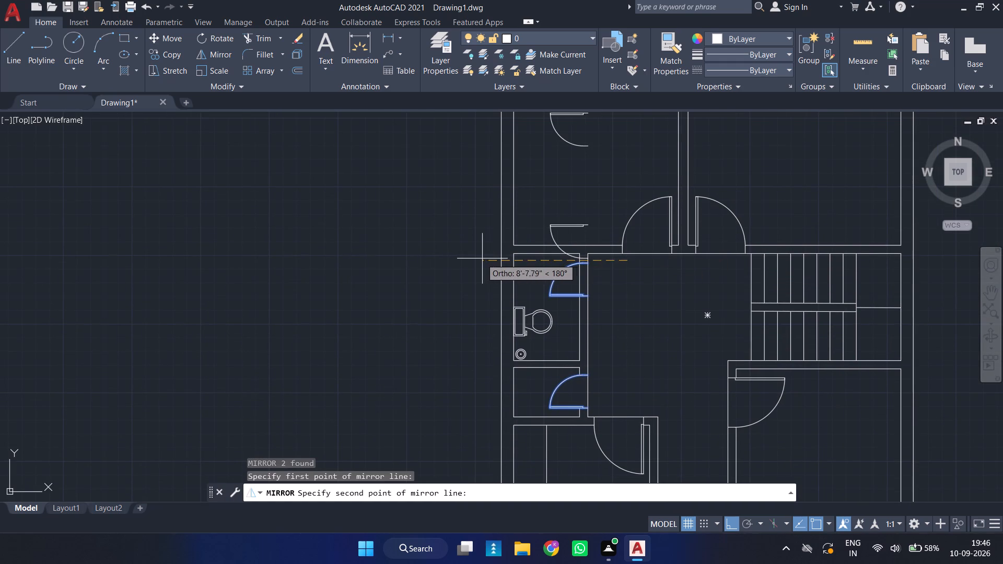
pyautogui.click(481, 258)
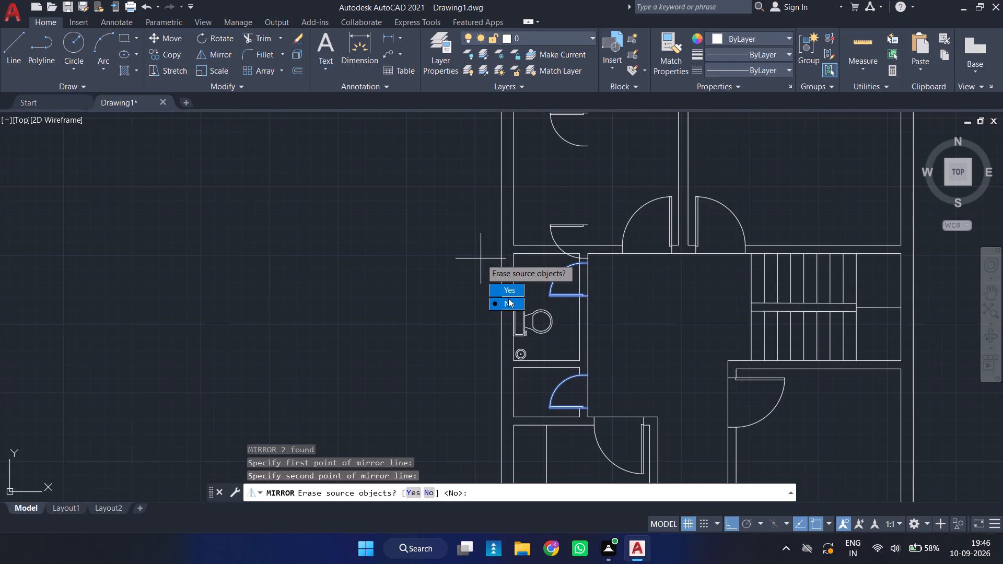
pyautogui.moveTo(508, 299); pyautogui.dragTo(481, 258)
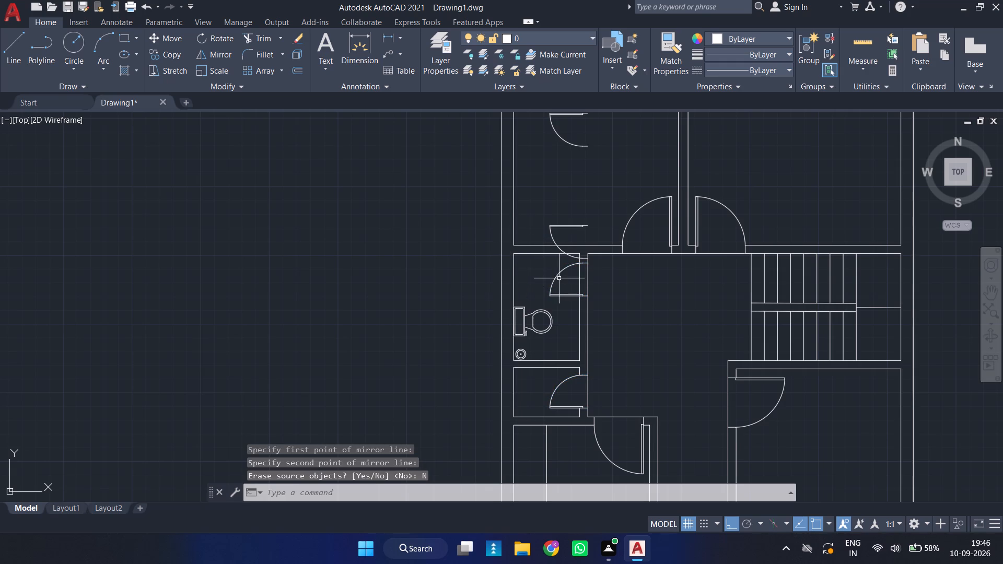
# Delete the original doors of the toilet and the small room below it.
pyautogui.click(558, 277)
pyautogui.click(566, 378)
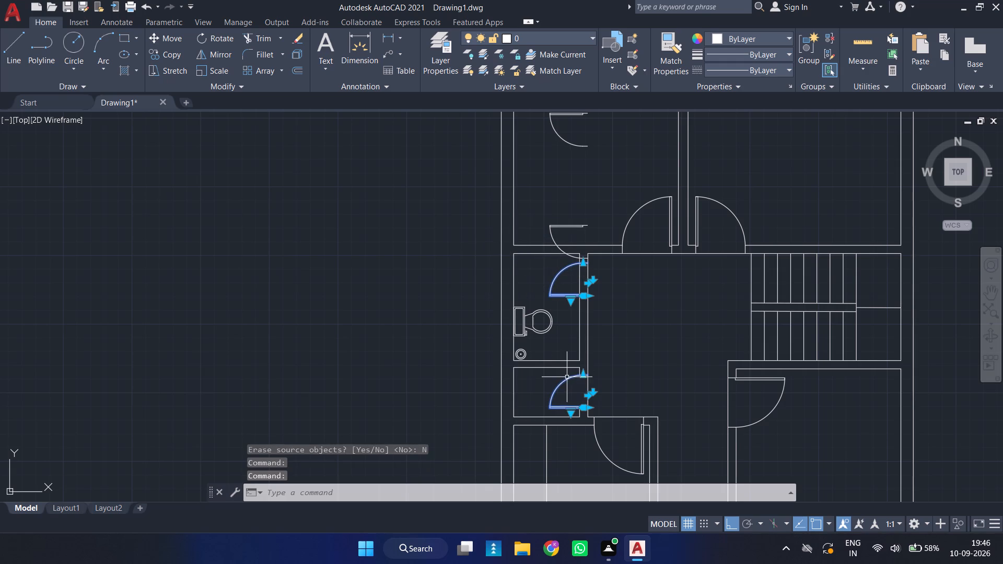
pyautogui.press('Delete')
# Move the upper mirrored door by its hinge-side endpoint down into the toilet room, over the WC.
pyautogui.scroll(-1, 560, 343)
pyautogui.moveTo(567, 324); pyautogui.dragTo(566, 330, button='middle')
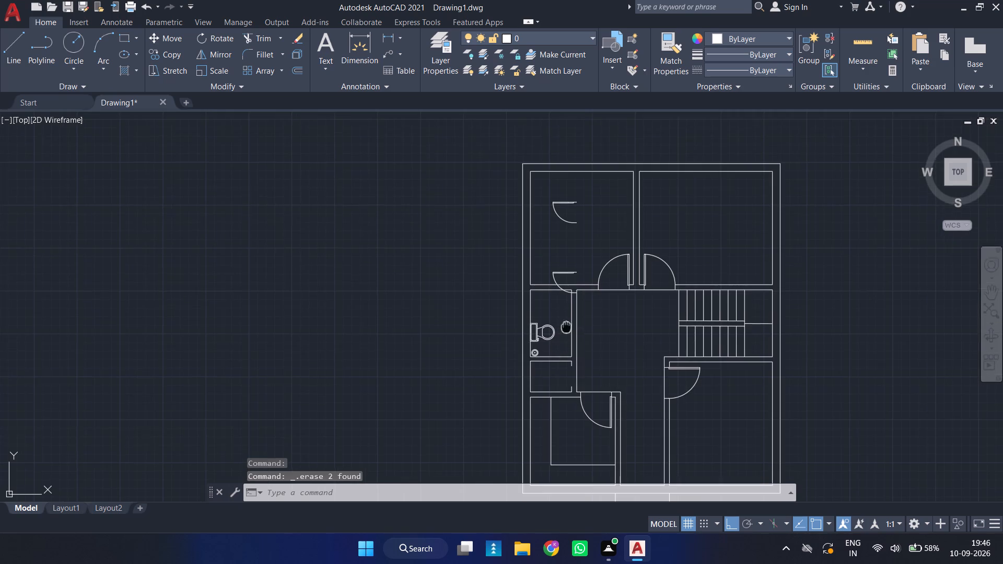
pyautogui.moveTo(566, 330); pyautogui.dragTo(546, 378, button='middle')
pyautogui.scroll(1, 570, 293)
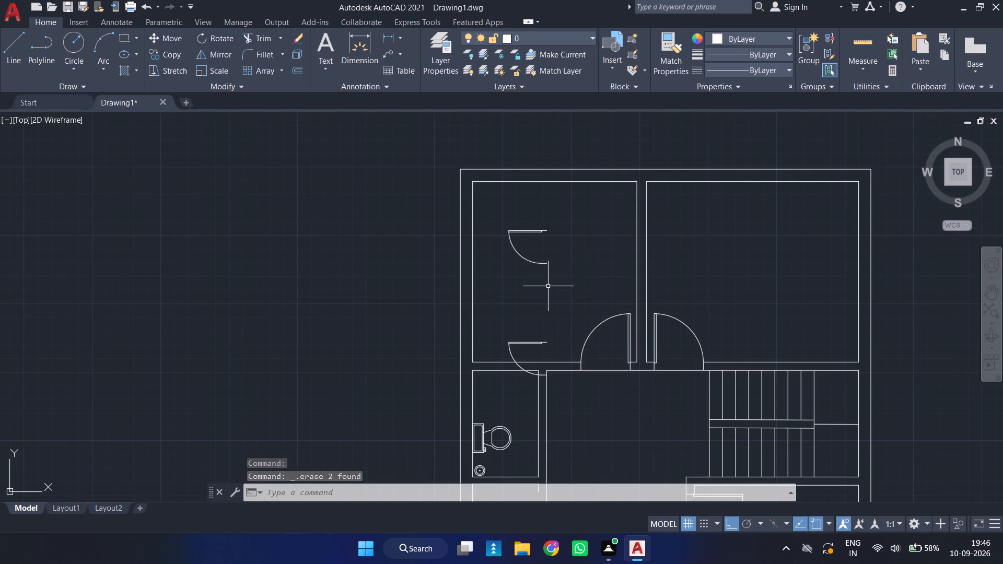
pyautogui.write('mi')
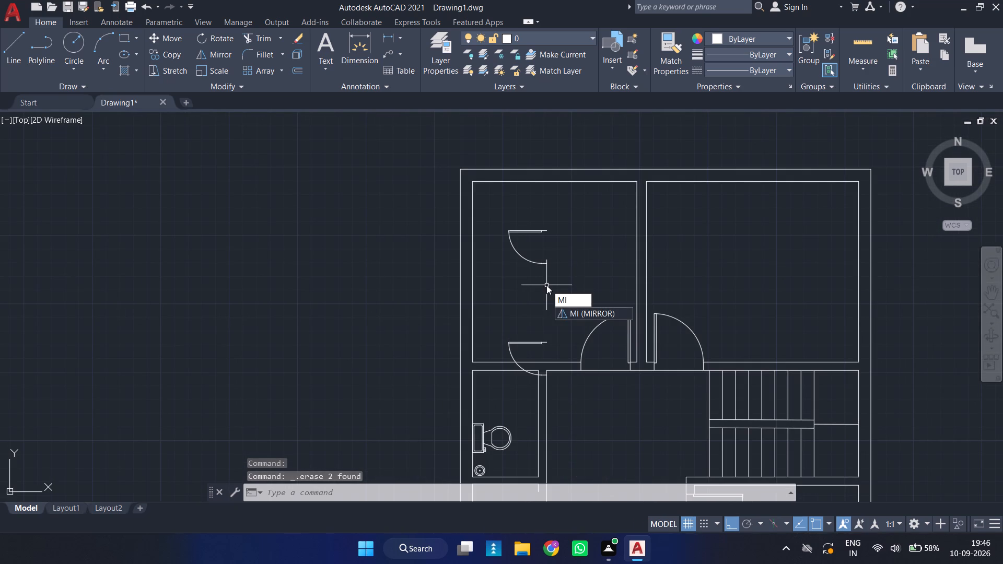
pyautogui.press('Escape')
pyautogui.write('m')
pyautogui.press('space')
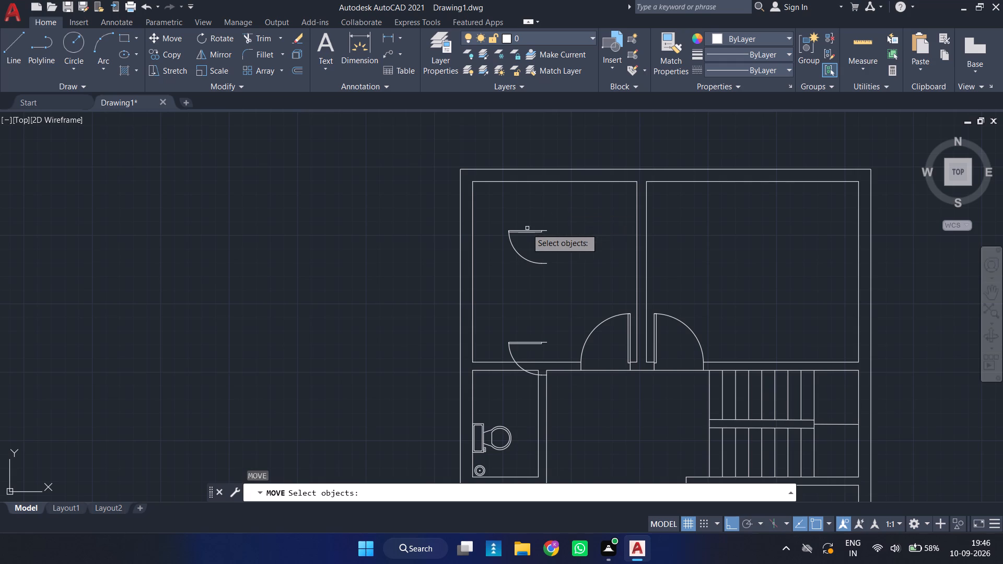
pyautogui.click(533, 195)
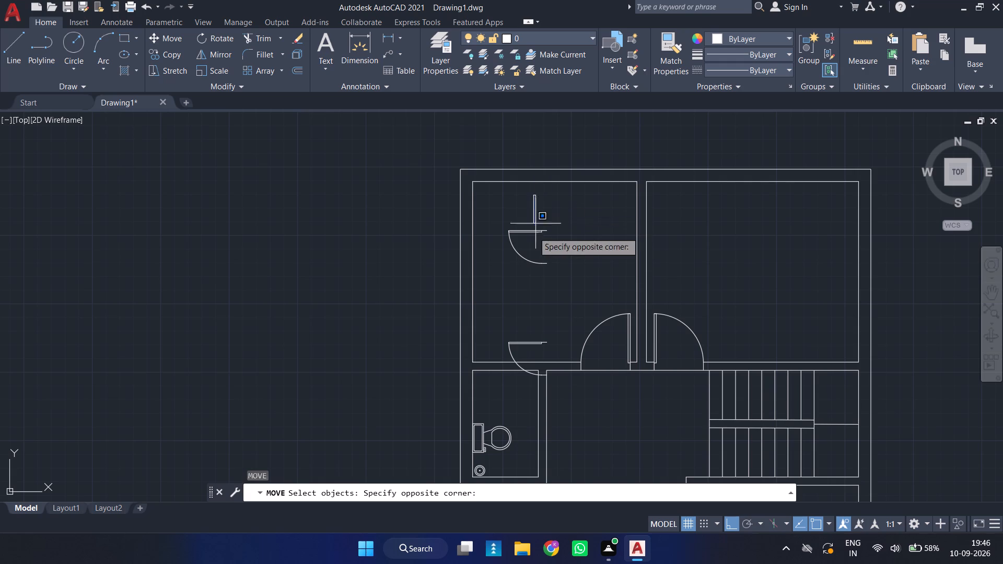
pyautogui.click(507, 251)
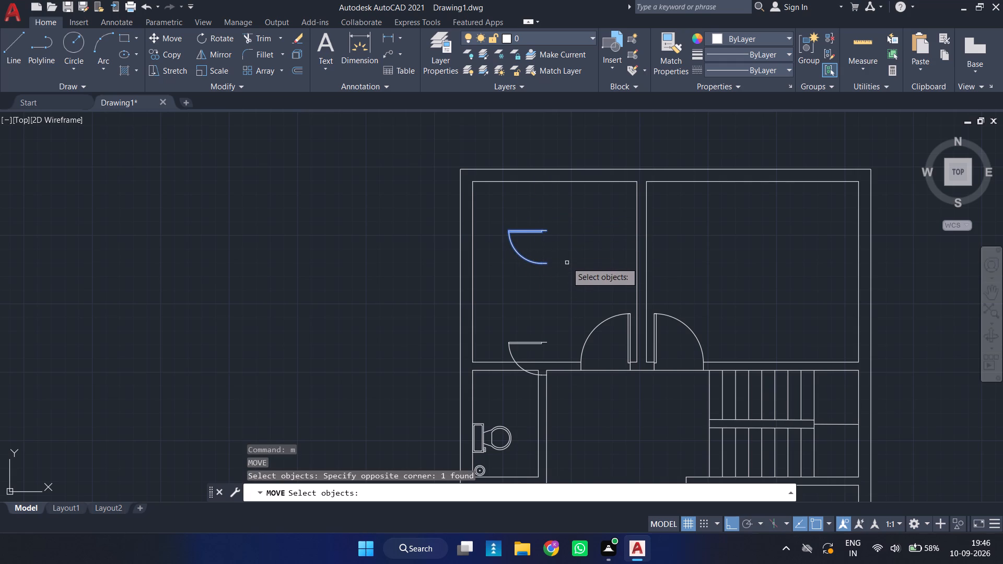
pyautogui.rightClick(568, 261)
pyautogui.scroll(2, 533, 221)
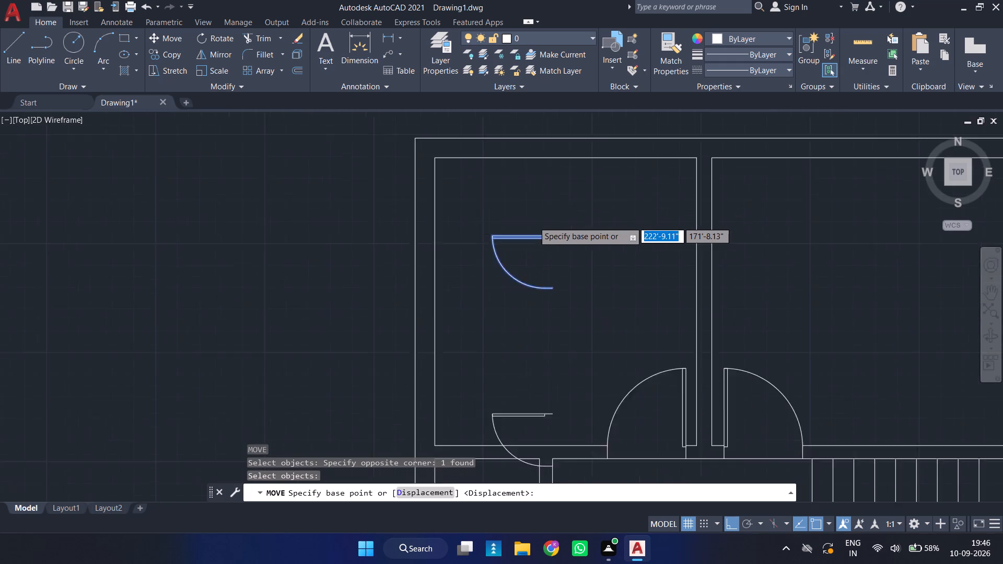
pyautogui.scroll(1, 533, 221)
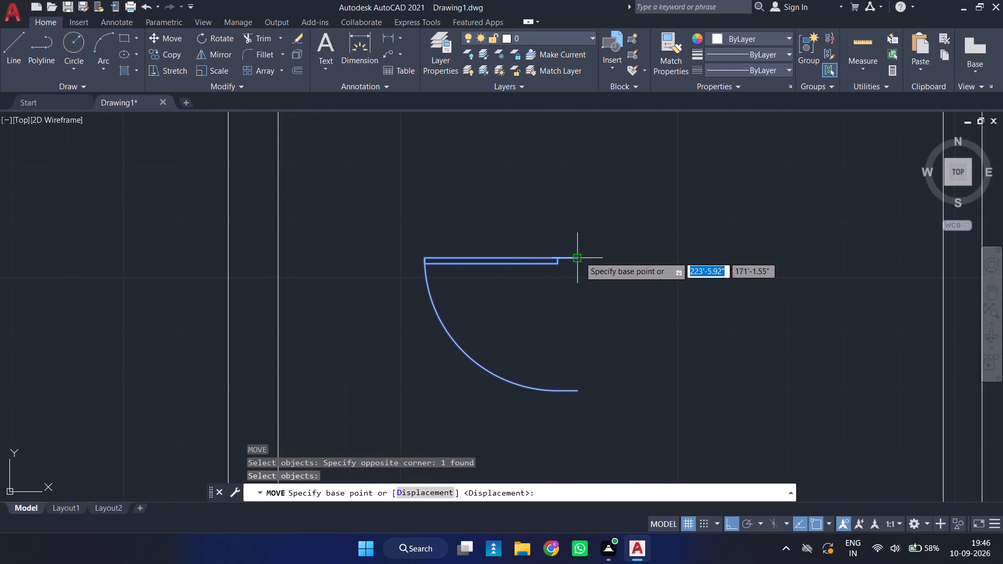
pyautogui.click(579, 256)
pyautogui.scroll(-4, 554, 324)
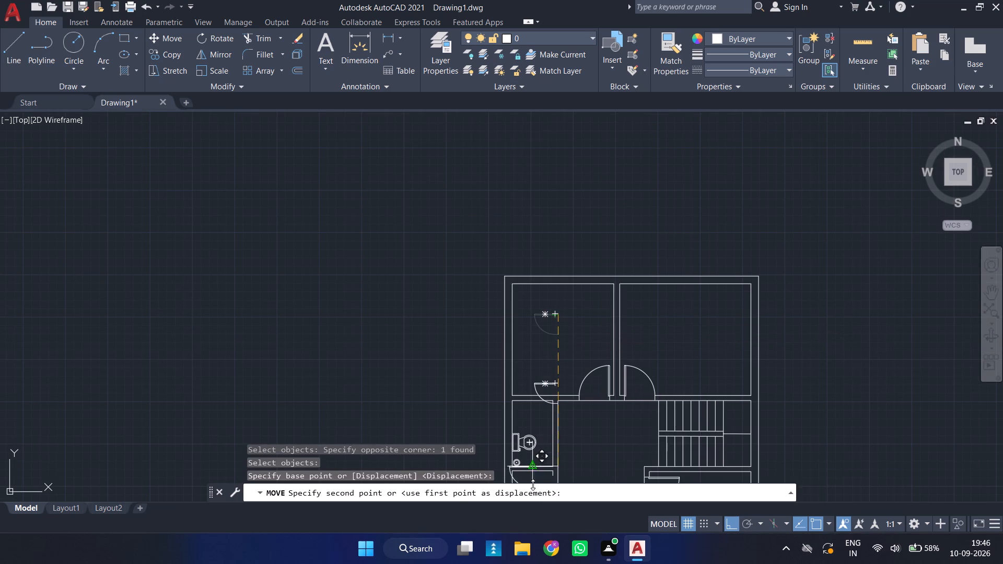
pyautogui.moveTo(541, 438); pyautogui.dragTo(566, 383)
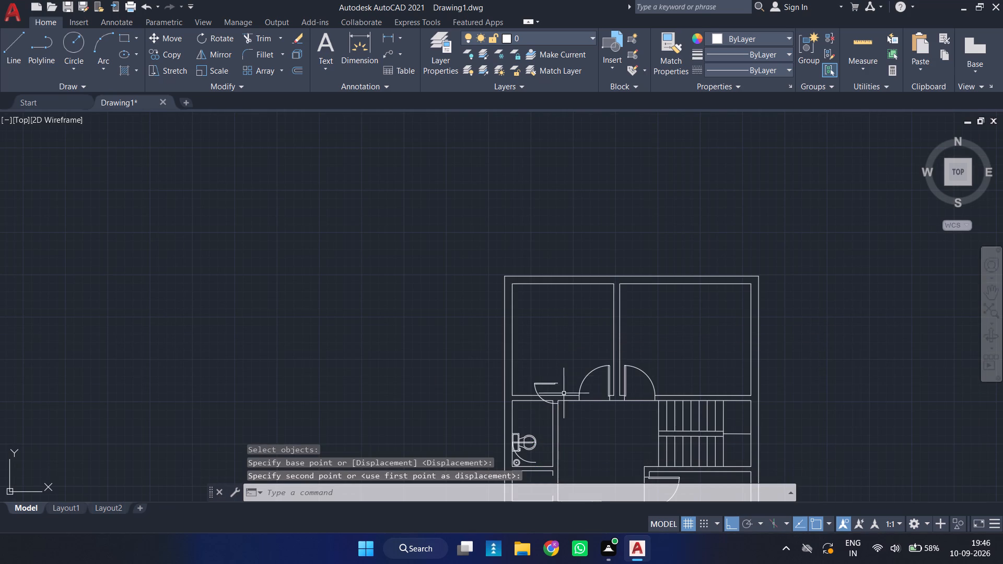
pyautogui.moveTo(566, 383); pyautogui.dragTo(570, 365)
# With Ortho off, move the toilet door by its leaf-side endpoint onto the outer line of the toilet's right wall, near its upper corner.
pyautogui.moveTo(637, 450); pyautogui.dragTo(585, 270, button='middle')
pyautogui.scroll(3, 448, 261)
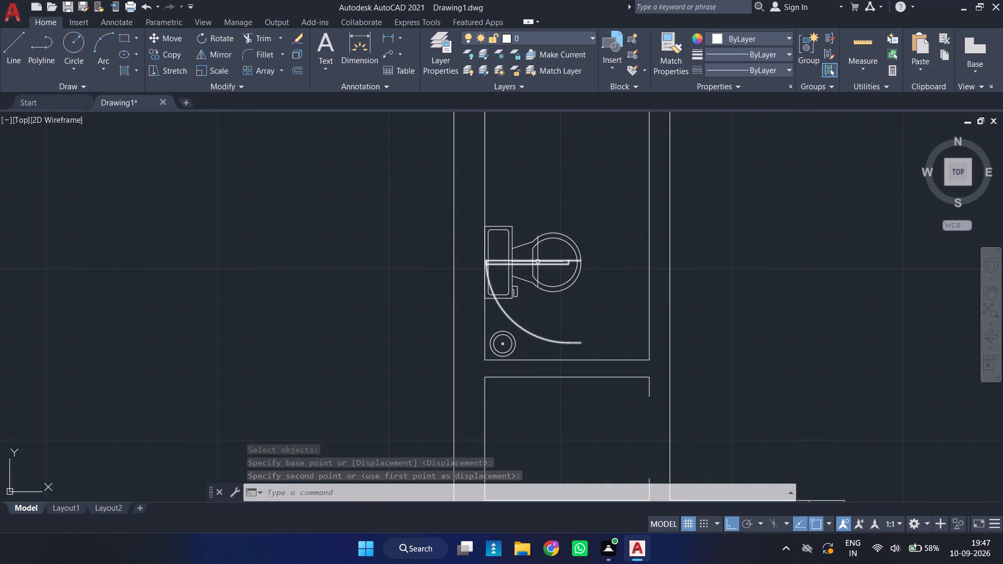
pyautogui.click(536, 263)
pyautogui.moveTo(695, 257); pyautogui.dragTo(634, 325, button='middle')
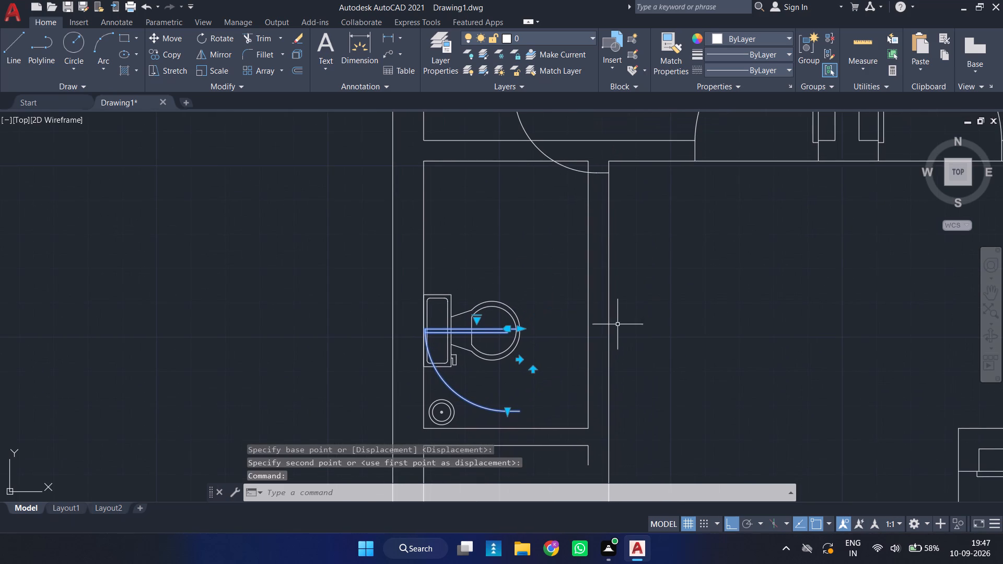
pyautogui.write('m')
pyautogui.press('space')
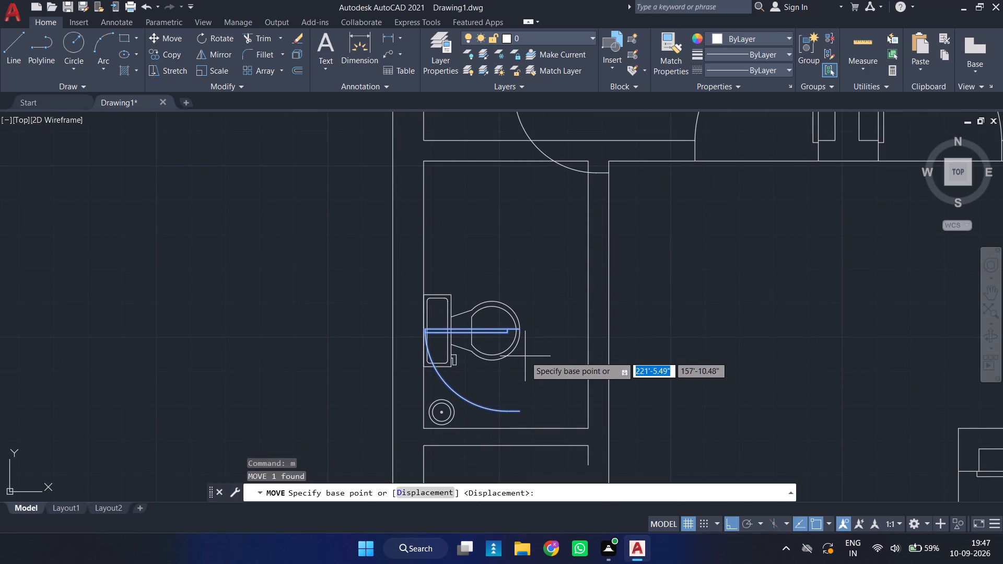
pyautogui.scroll(2, 518, 327)
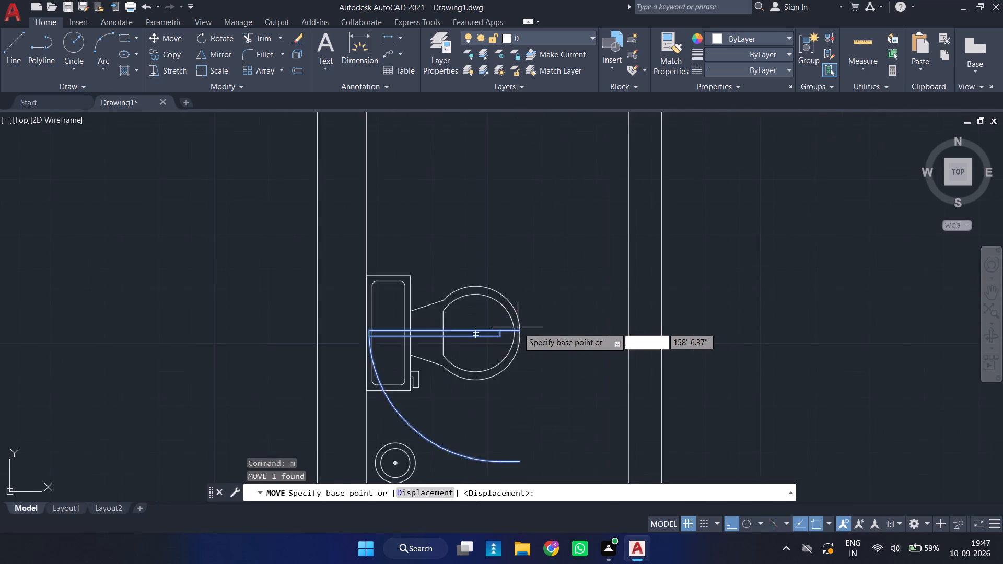
pyautogui.scroll(1, 518, 327)
pyautogui.click(518, 331)
pyautogui.scroll(-4, 659, 239)
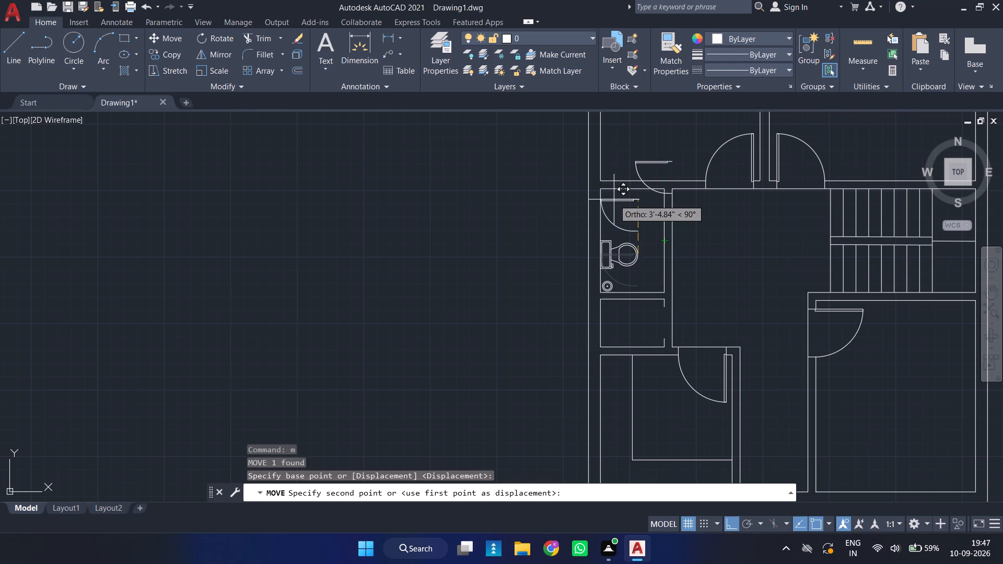
pyautogui.press('F8')
pyautogui.scroll(2, 656, 216)
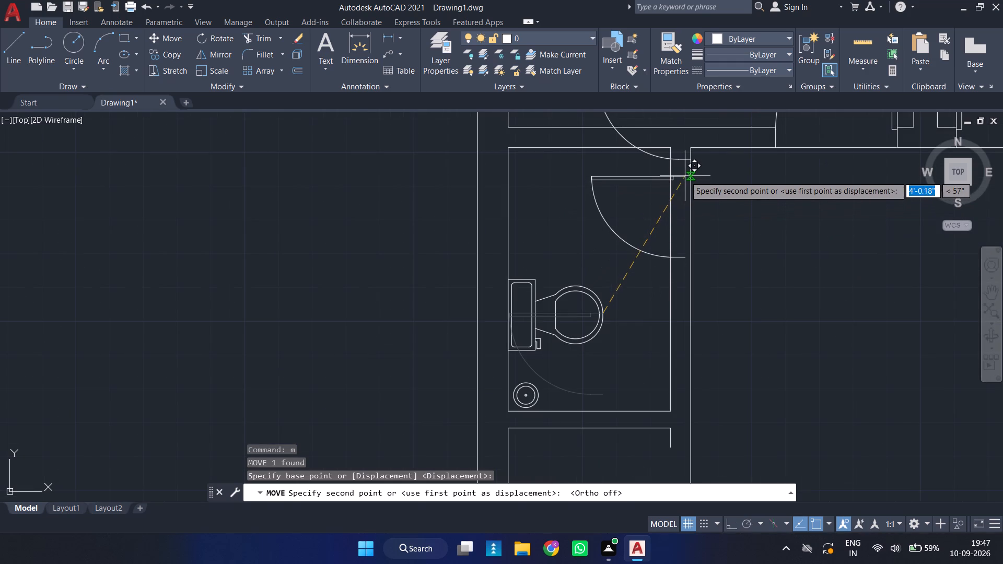
pyautogui.scroll(1, 684, 173)
pyautogui.moveTo(684, 173); pyautogui.dragTo(669, 235, button='middle')
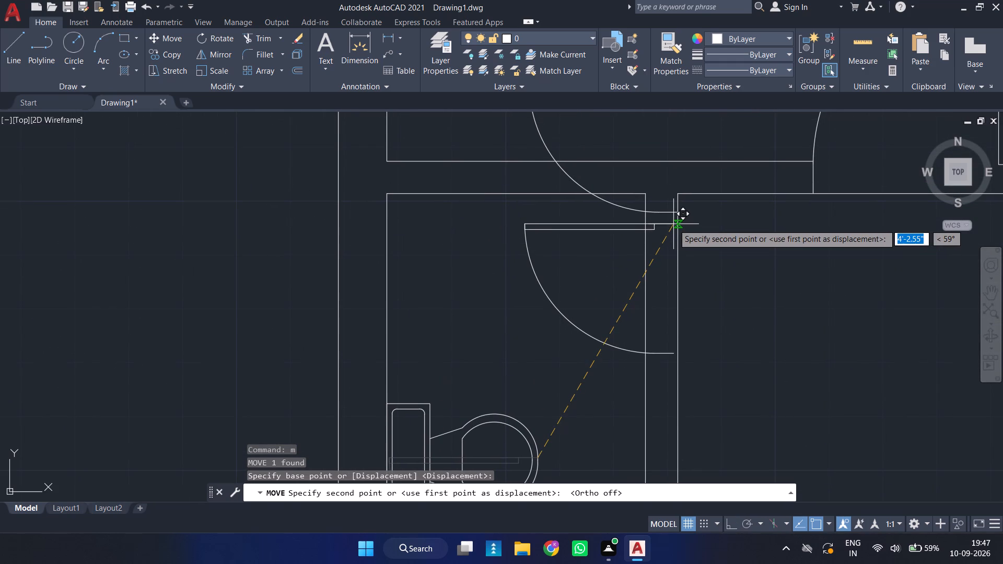
pyautogui.scroll(3, 673, 224)
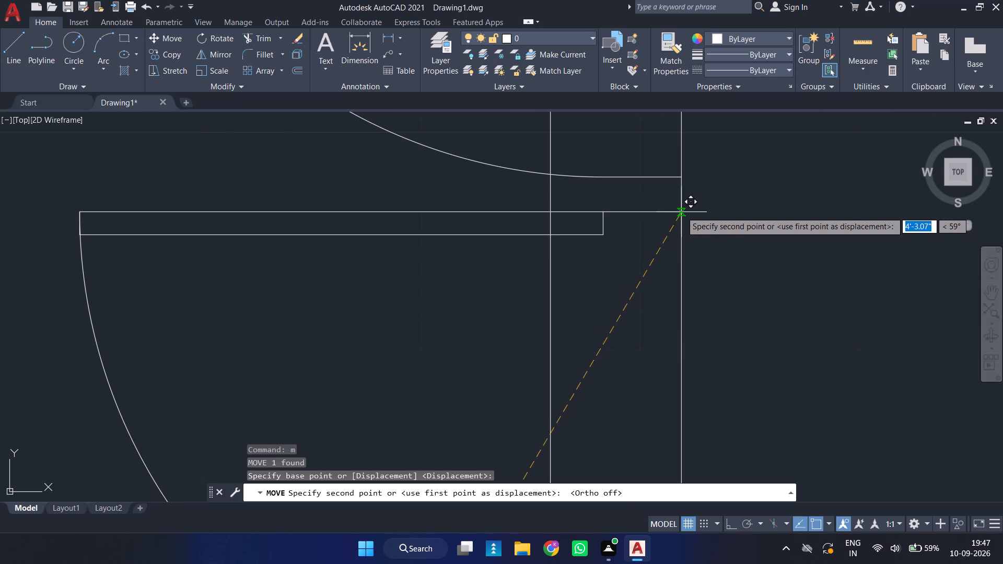
pyautogui.click(681, 211)
# With Ortho on, move the remaining mirrored door straight down into the small room's opening, level with the upper end of the cut wall line.
pyautogui.scroll(-4, 702, 244)
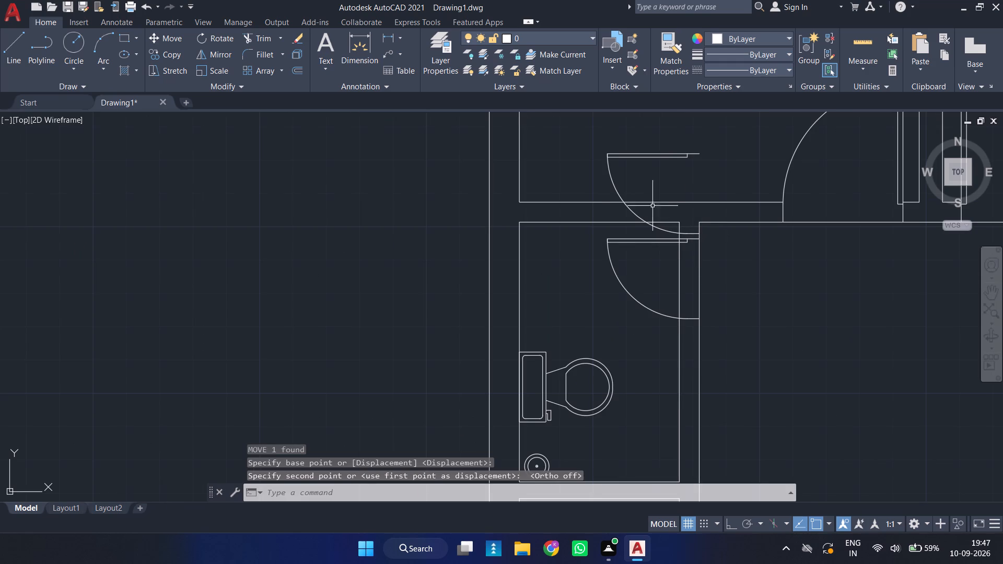
pyautogui.click(613, 181)
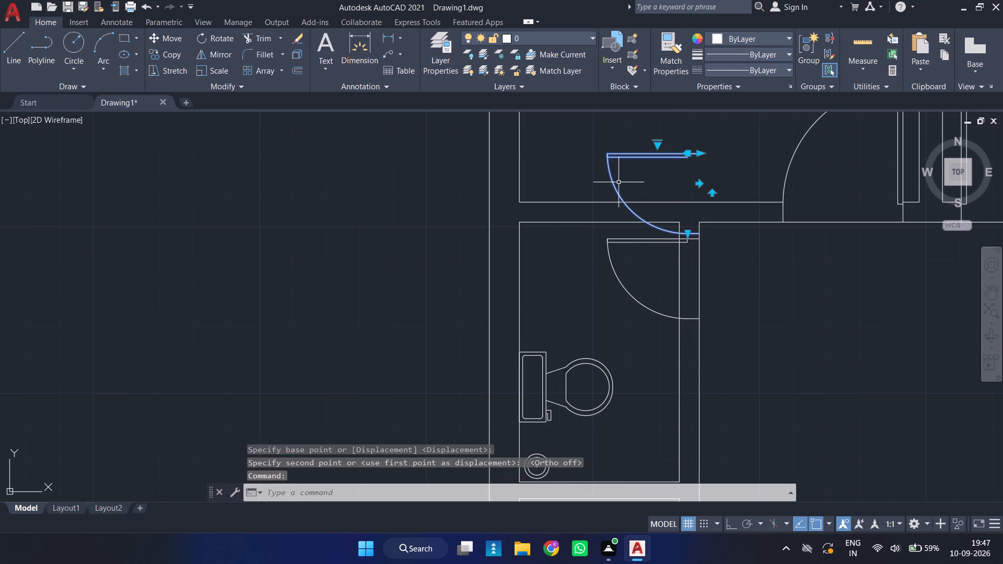
pyautogui.press('m')
pyautogui.press('space')
pyautogui.click(700, 154)
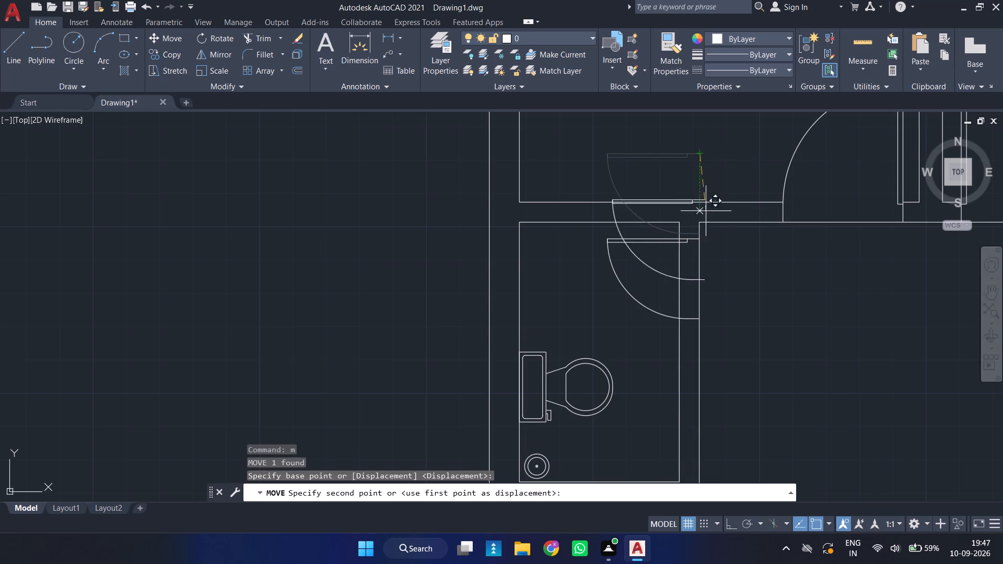
pyautogui.press('F8')
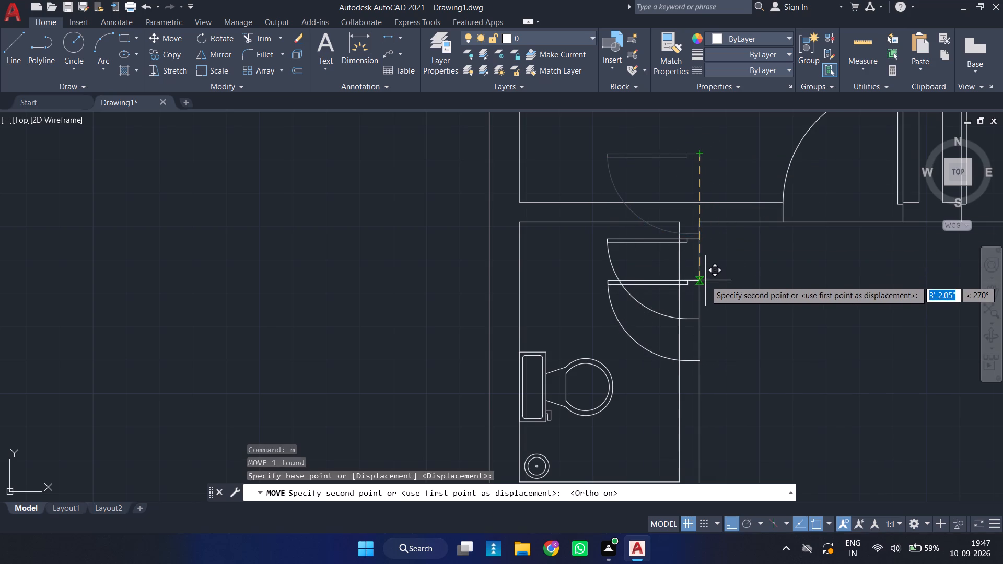
pyautogui.scroll(-3, 704, 284)
pyautogui.scroll(3, 690, 342)
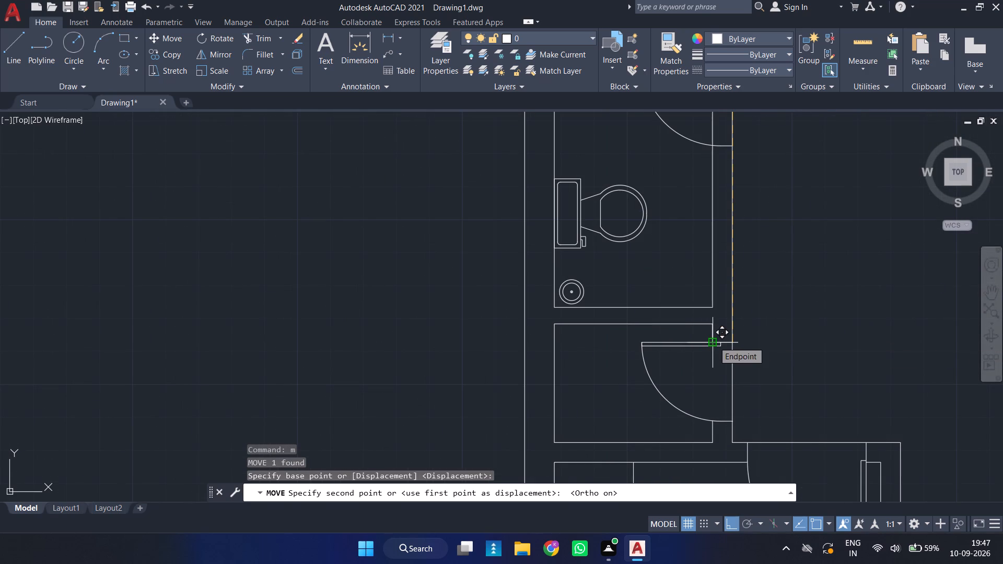
pyautogui.click(714, 342)
# Move the small room's door horizontally by its leaf-side endpoint onto the outer line of the room's right wall.
pyautogui.scroll(1, 713, 347)
pyautogui.moveTo(712, 346); pyautogui.dragTo(632, 225, button='middle')
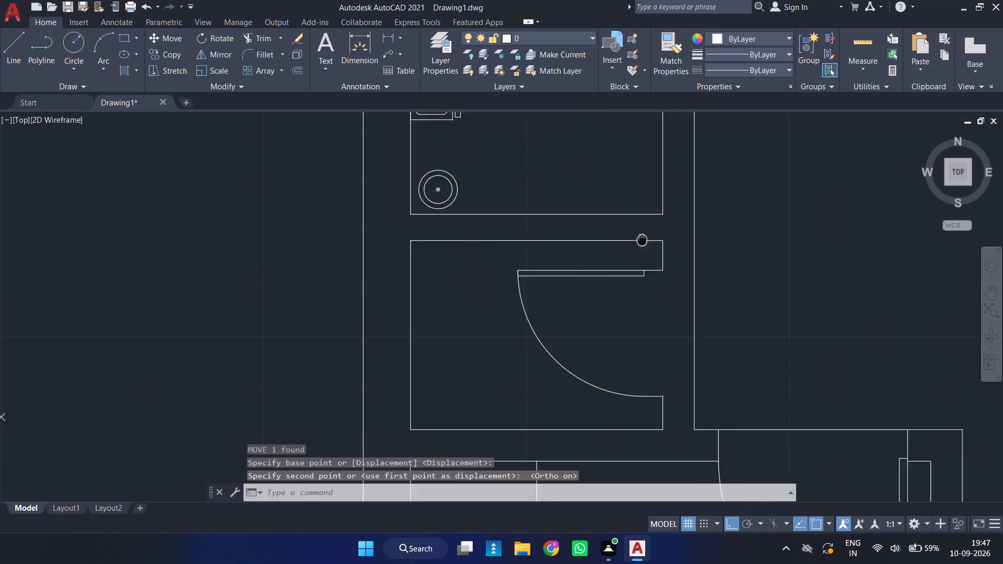
pyautogui.moveTo(632, 225); pyautogui.dragTo(627, 217, button='middle')
pyautogui.click(615, 211)
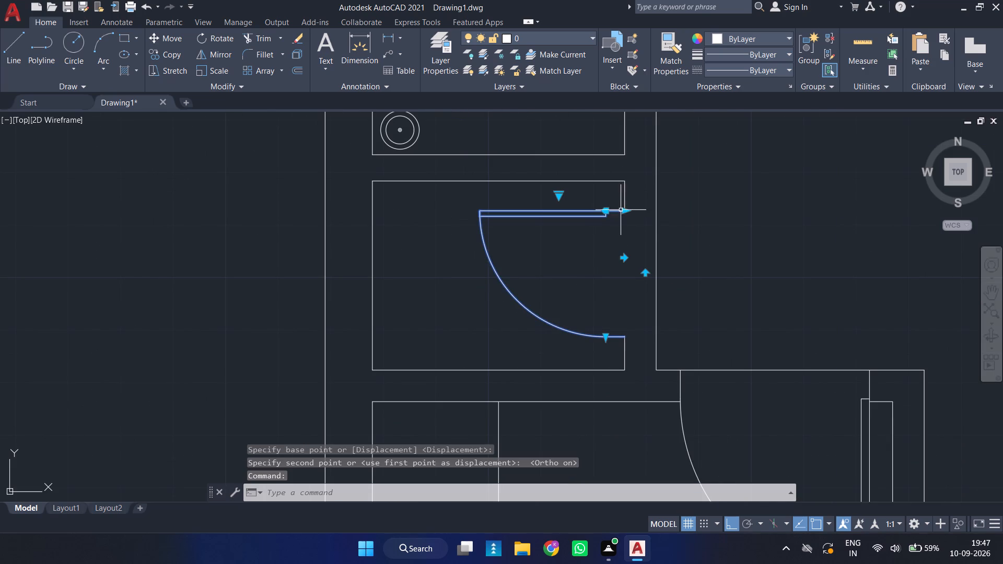
pyautogui.press('space')
pyautogui.click(621, 213)
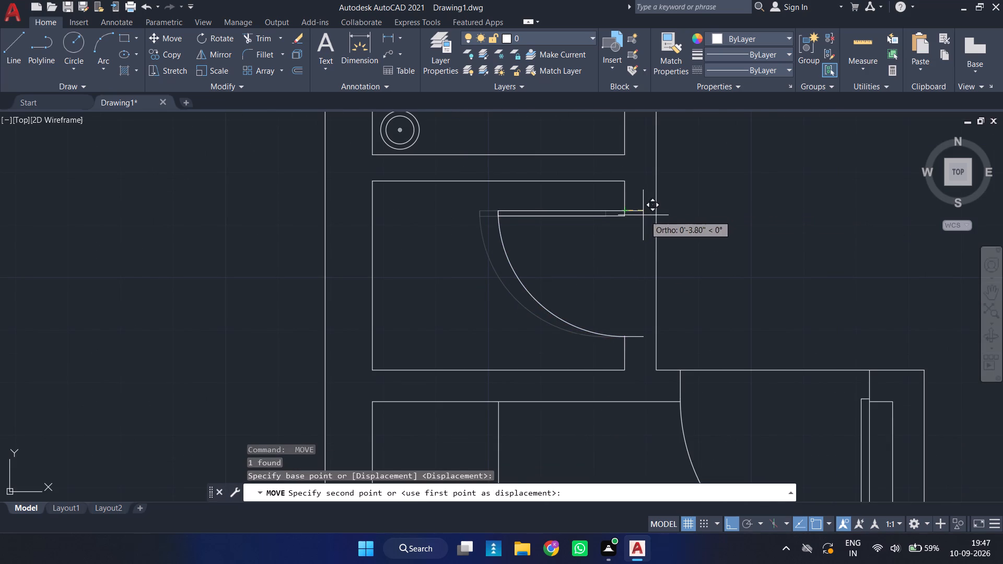
pyautogui.click(657, 209)
# Trim the toilet's inner right wall line within and below the door leaf.
pyautogui.scroll(-1, 708, 227)
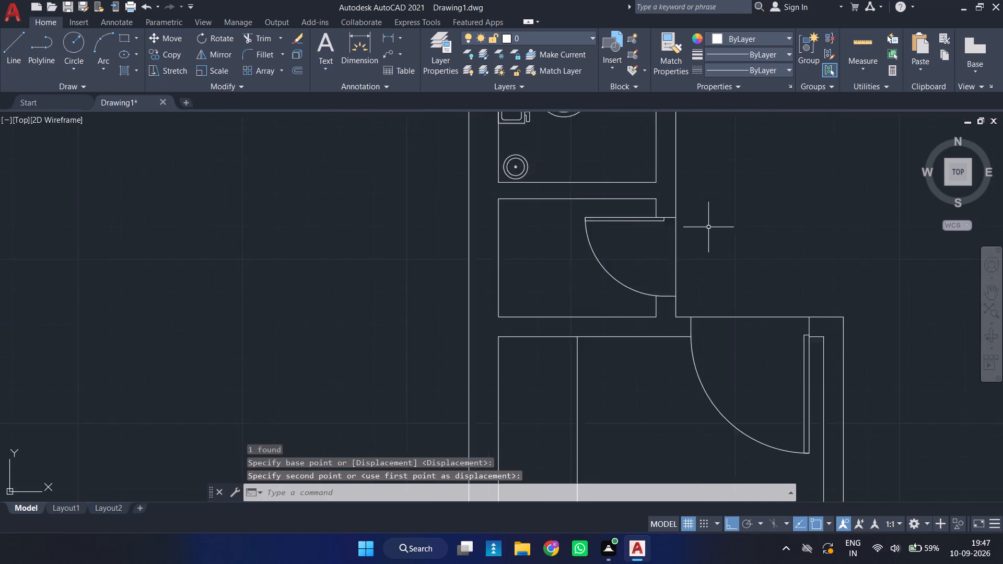
pyautogui.scroll(-3, 707, 226)
pyautogui.moveTo(710, 218); pyautogui.dragTo(707, 283, button='middle')
pyautogui.scroll(-1, 718, 234)
pyautogui.scroll(2, 698, 267)
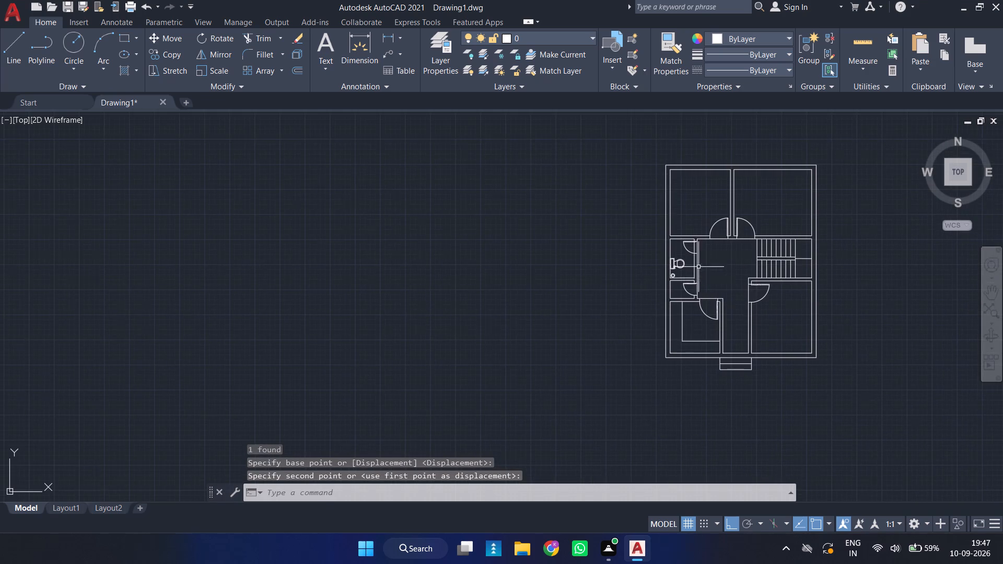
pyautogui.scroll(1, 698, 266)
pyautogui.moveTo(700, 251); pyautogui.dragTo(694, 299, button='middle')
pyautogui.press('t')
pyautogui.press('r')
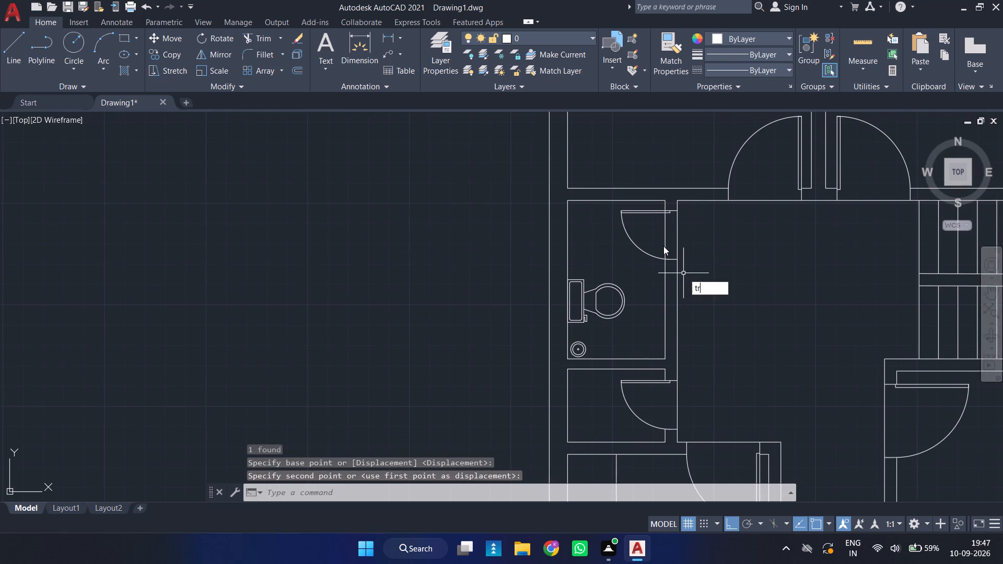
pyautogui.press('space')
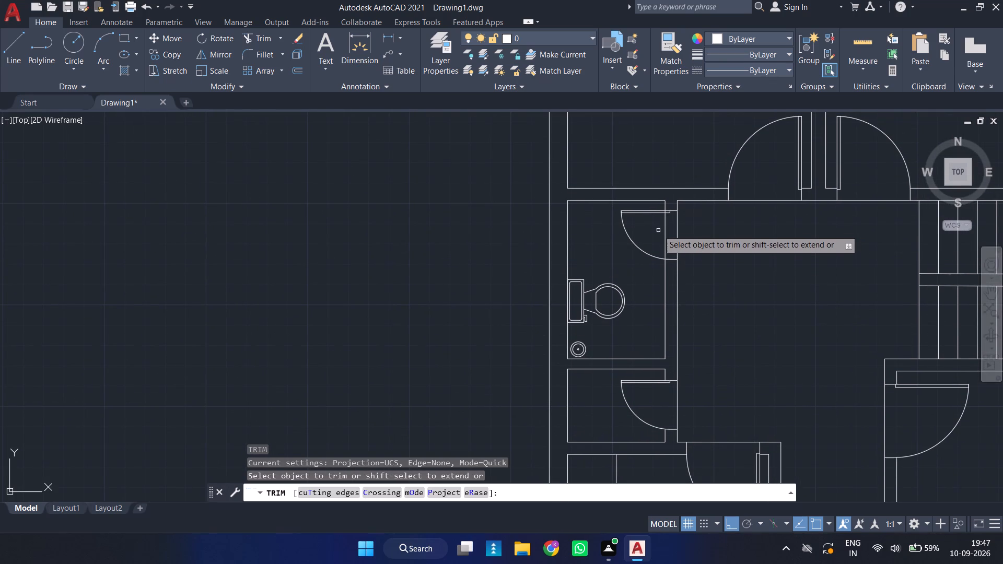
pyautogui.scroll(5, 658, 227)
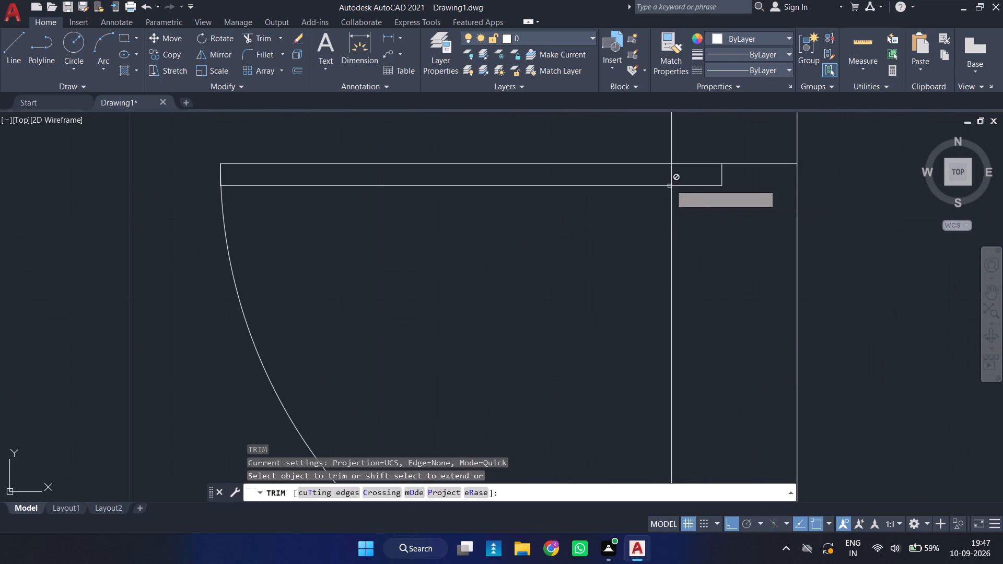
pyautogui.click(671, 180)
pyautogui.click(669, 224)
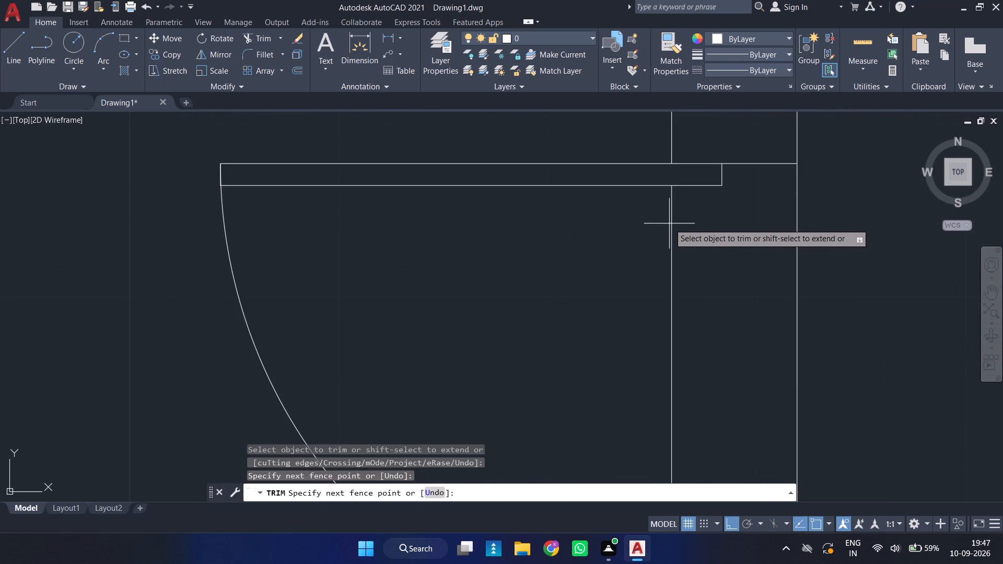
pyautogui.click(688, 226)
pyautogui.press('Escape')
# Insert another Door - Imperial block from the Tool Palettes in the empty area left of the plan.
pyautogui.scroll(-3, 683, 226)
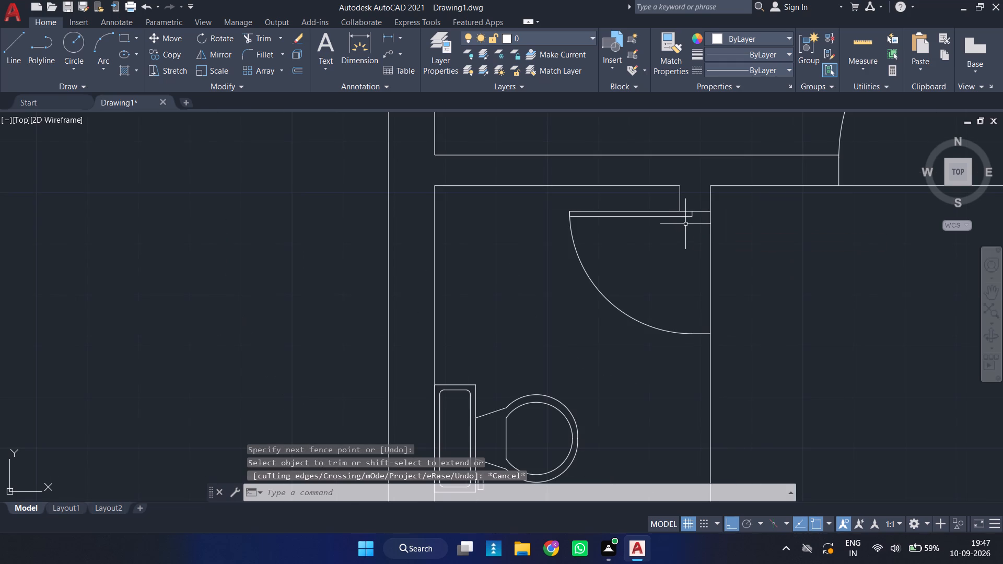
pyautogui.scroll(-4, 686, 231)
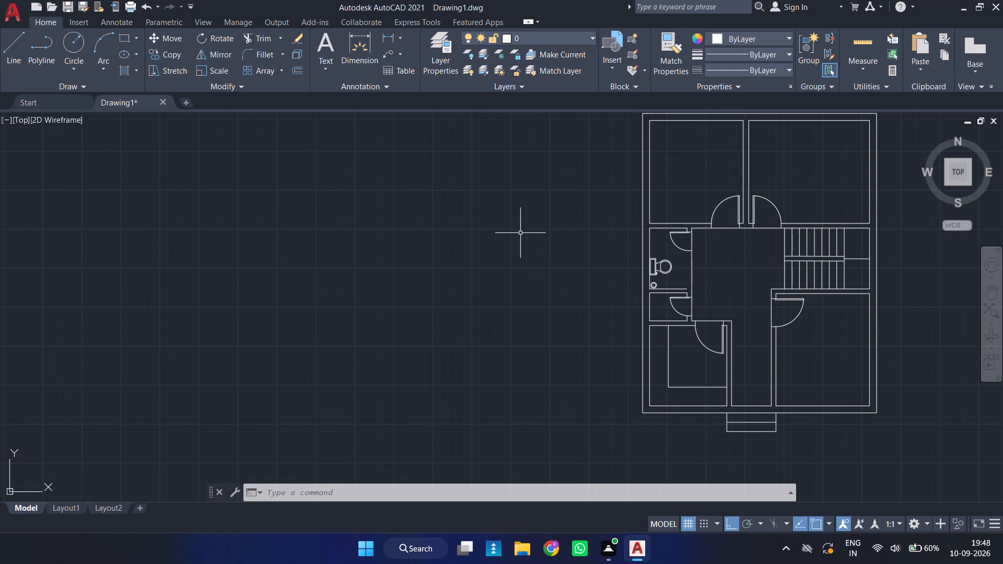
pyautogui.scroll(-2, 519, 232)
pyautogui.moveTo(516, 252); pyautogui.dragTo(489, 281, button='middle')
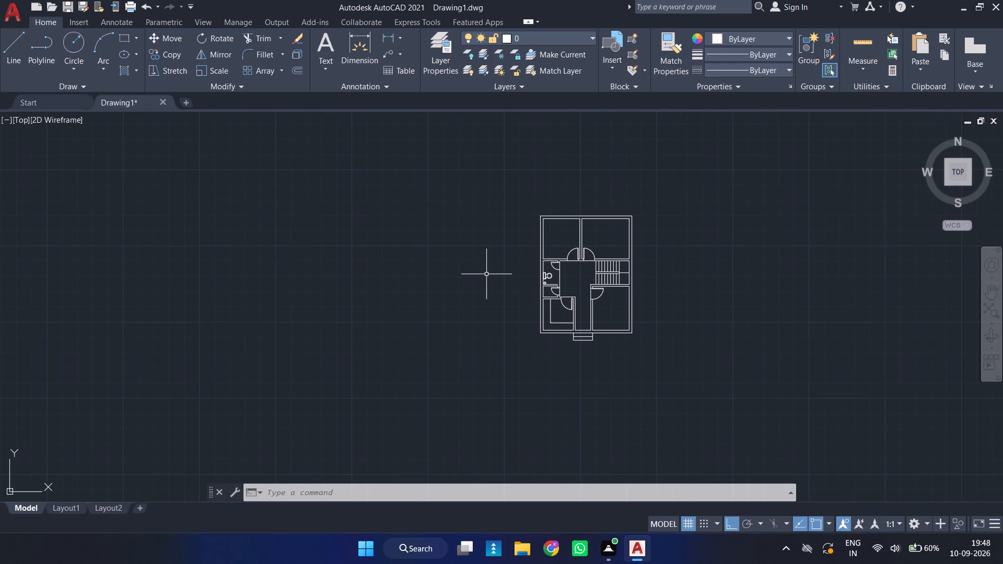
pyautogui.hotkey('ctrl', '3')
pyautogui.moveTo(575, 114); pyautogui.dragTo(523, 149)
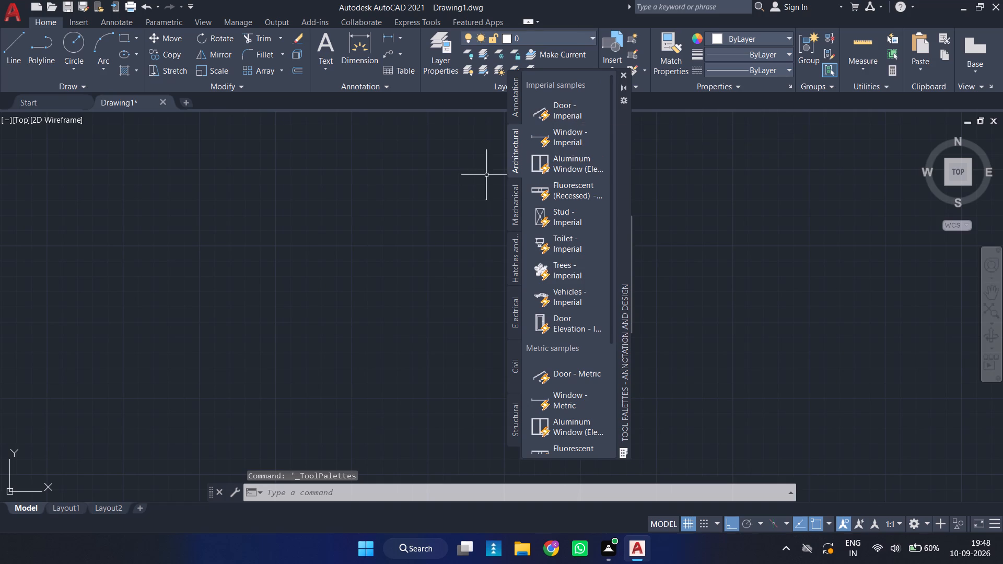
pyautogui.moveTo(579, 116); pyautogui.dragTo(410, 212)
pyautogui.click(623, 75)
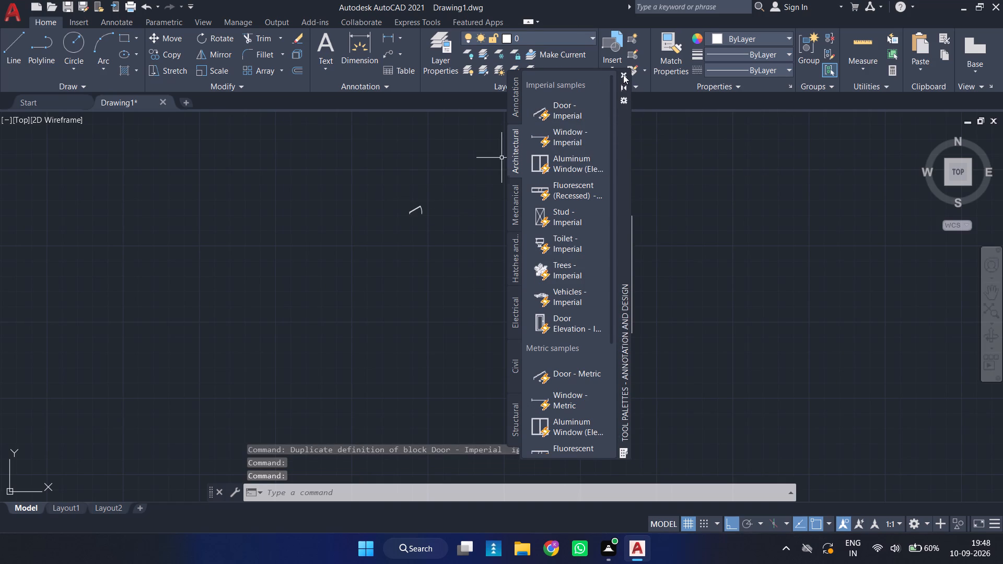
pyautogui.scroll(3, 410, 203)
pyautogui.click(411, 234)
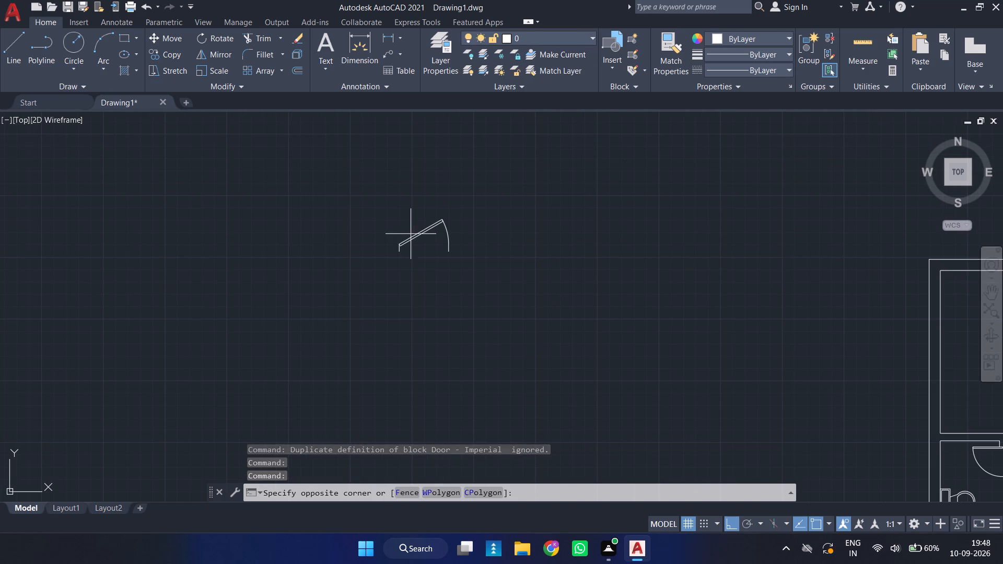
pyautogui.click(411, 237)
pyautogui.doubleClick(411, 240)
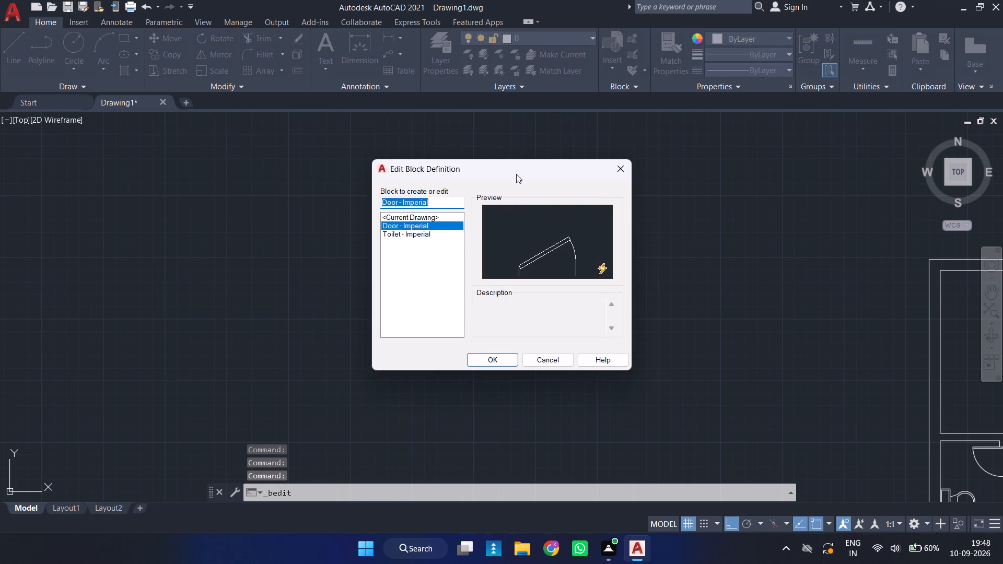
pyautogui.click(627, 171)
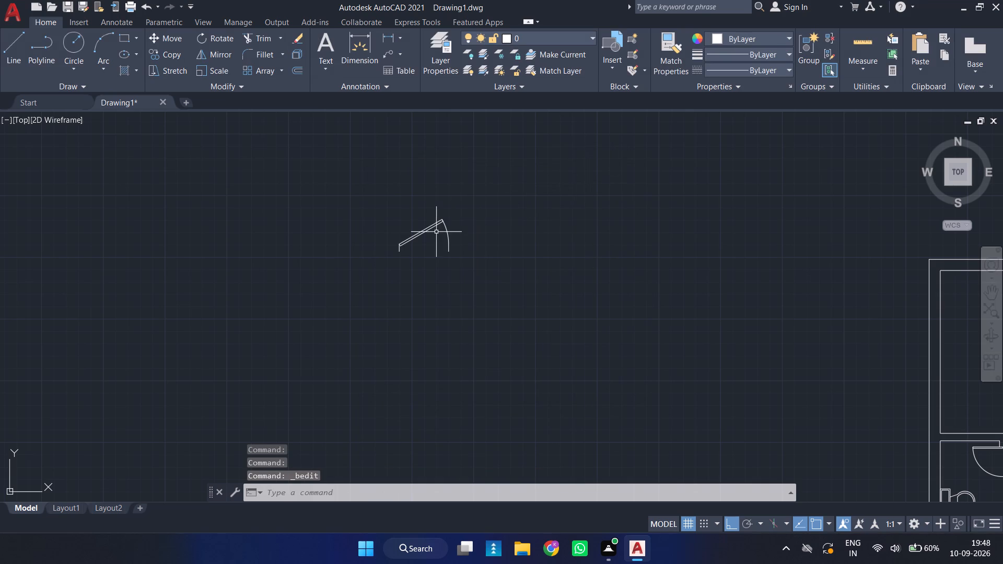
# Set the new door block to its fully open position, with the leaf perpendicular to the opening.
pyautogui.click(424, 230)
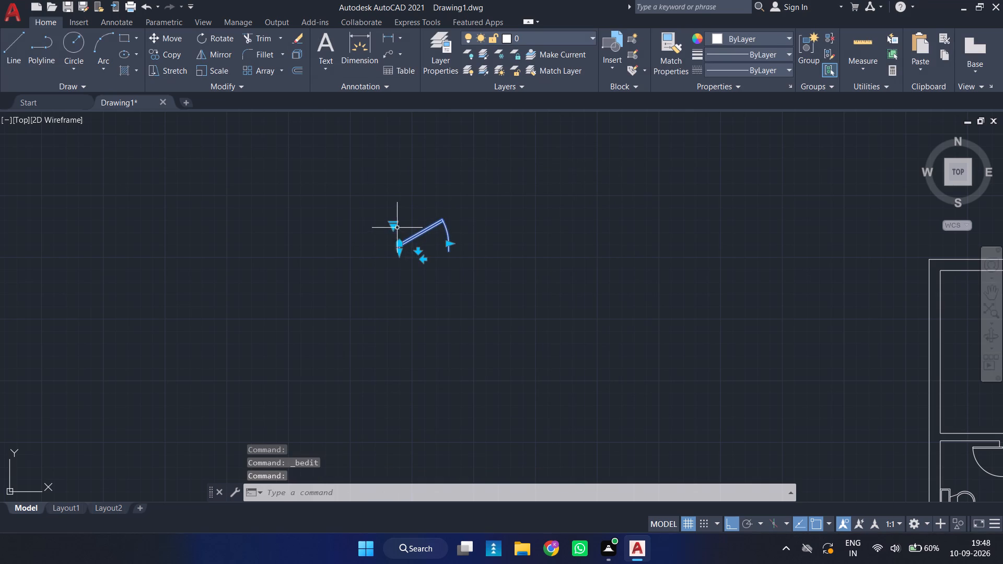
pyautogui.click(393, 228)
pyautogui.click(422, 273)
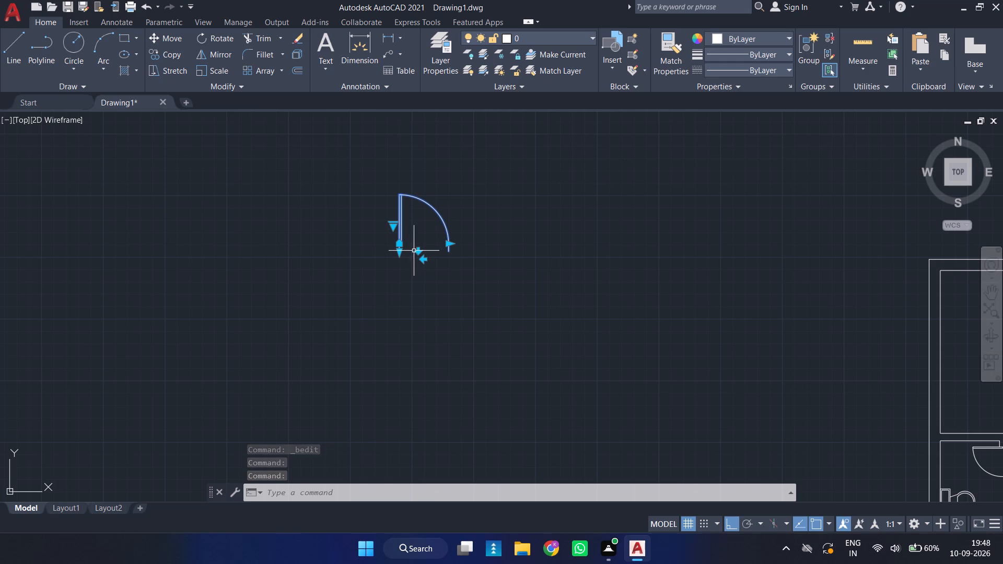
# Scale the new door by reference from its hinge-side lower endpoint, taking its opening width as reference and 3'-6" as new length.
pyautogui.press('s')
pyautogui.press('c')
pyautogui.press('space')
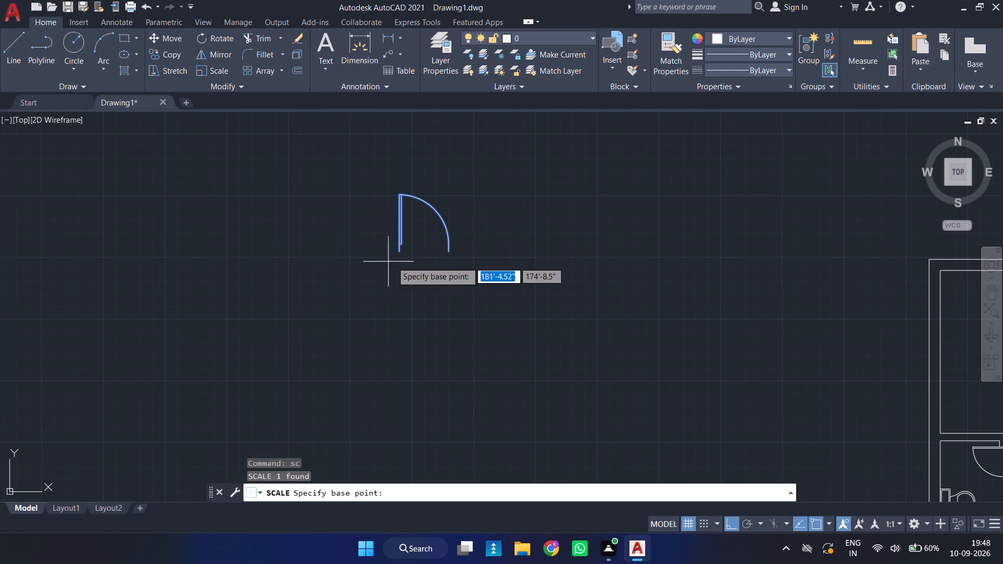
pyautogui.click(400, 252)
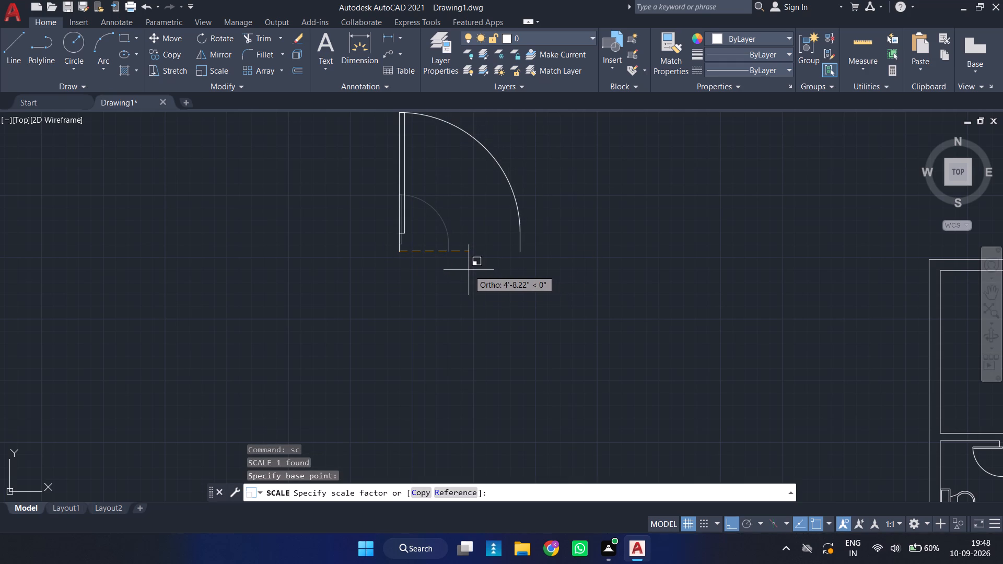
pyautogui.click(451, 487)
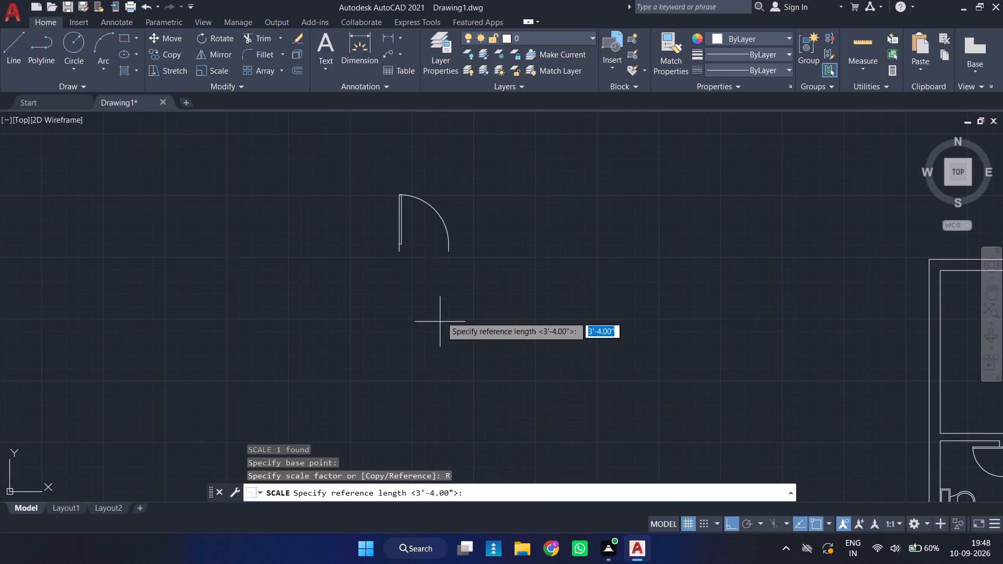
pyautogui.scroll(2, 456, 250)
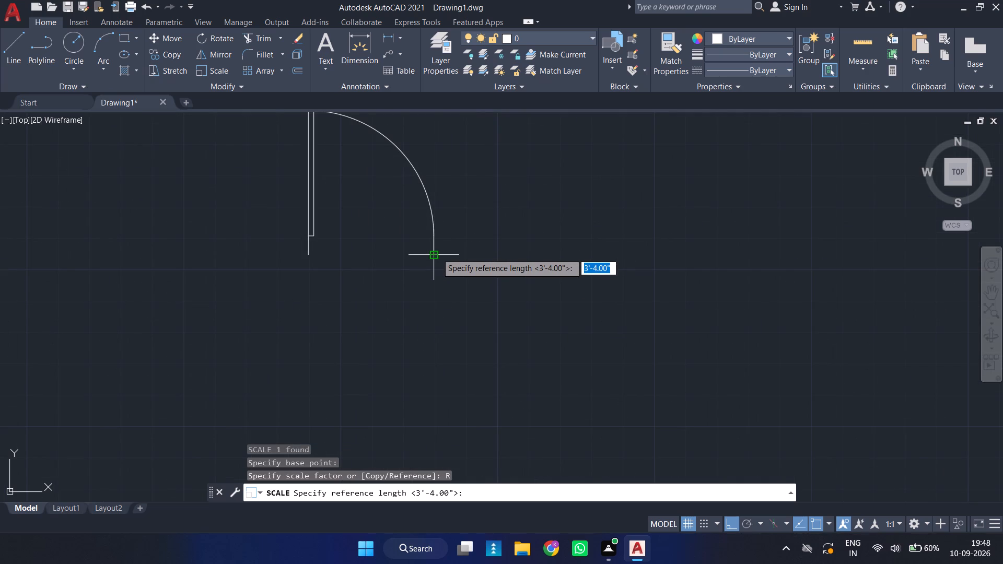
pyautogui.click(437, 253)
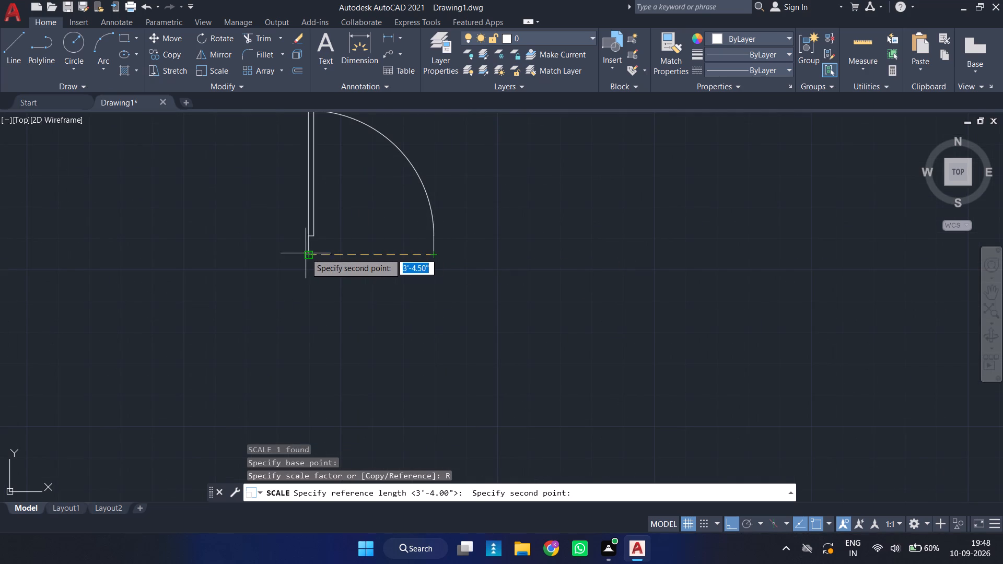
pyautogui.click(306, 255)
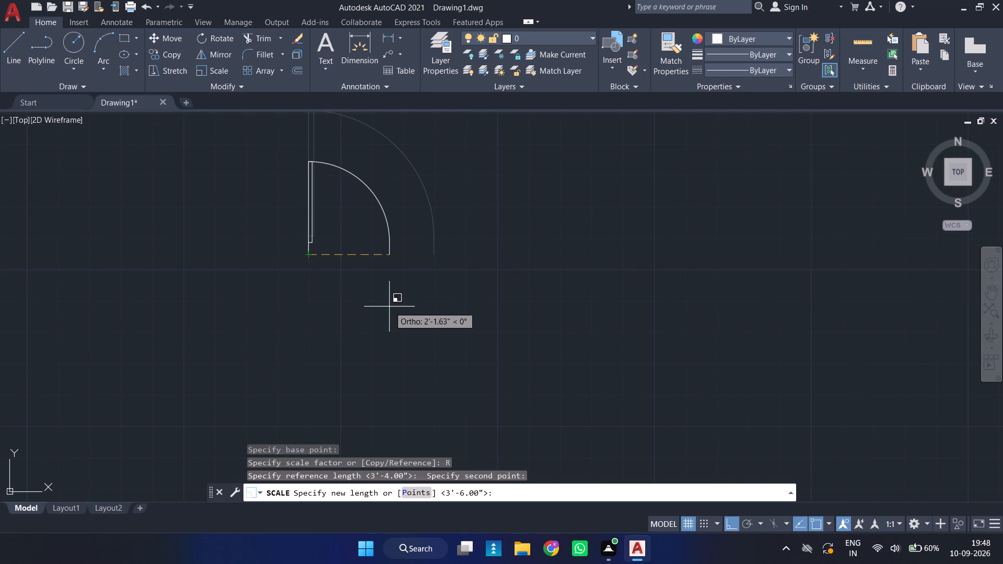
pyautogui.press('Return')
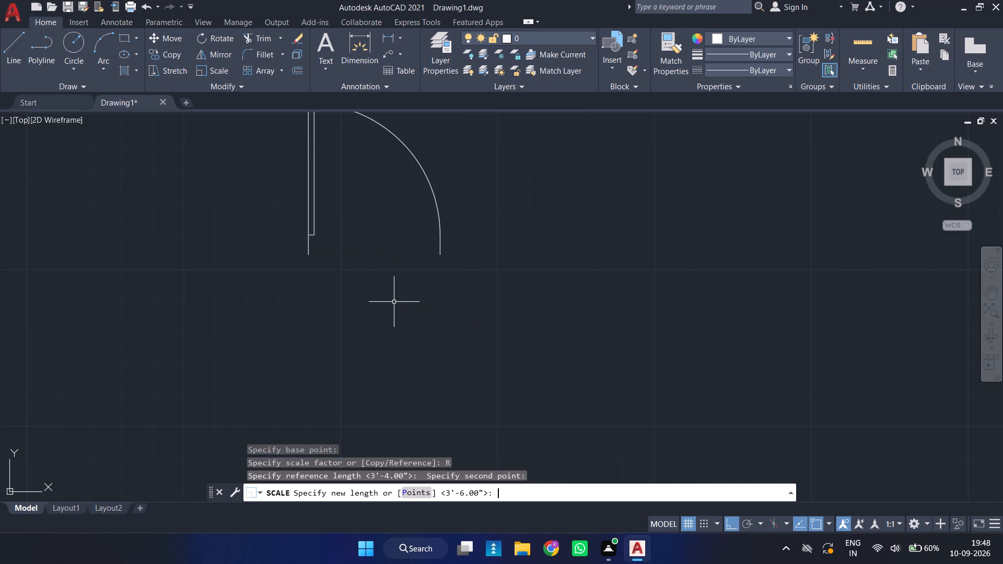
# Move the scaled door by its hinge-side lower endpoint onto the entrance passage's inner bottom wall line, slightly in from the passage's left wall.
pyautogui.scroll(-2, 421, 322)
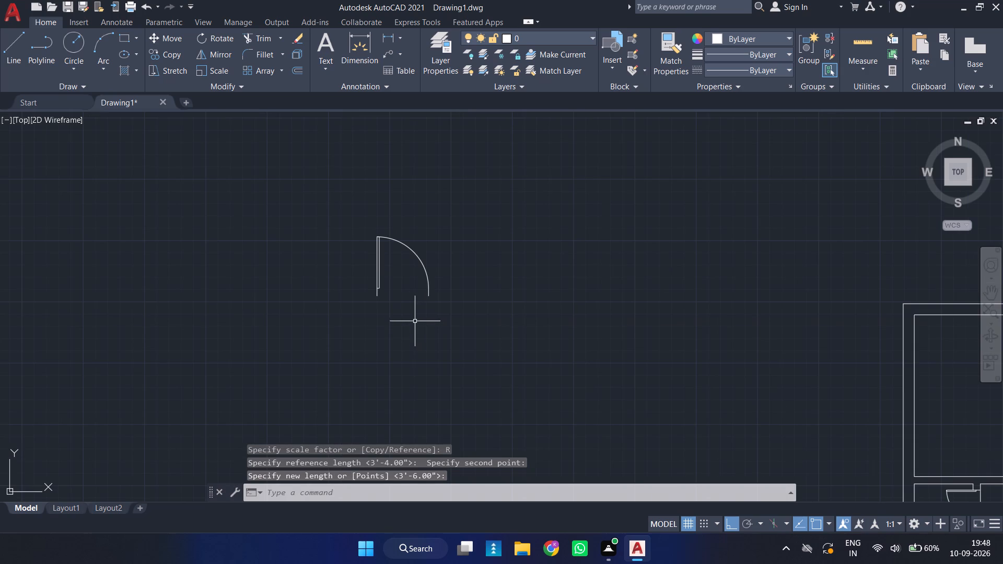
pyautogui.scroll(-1, 411, 311)
pyautogui.moveTo(411, 314); pyautogui.dragTo(278, 194, button='middle')
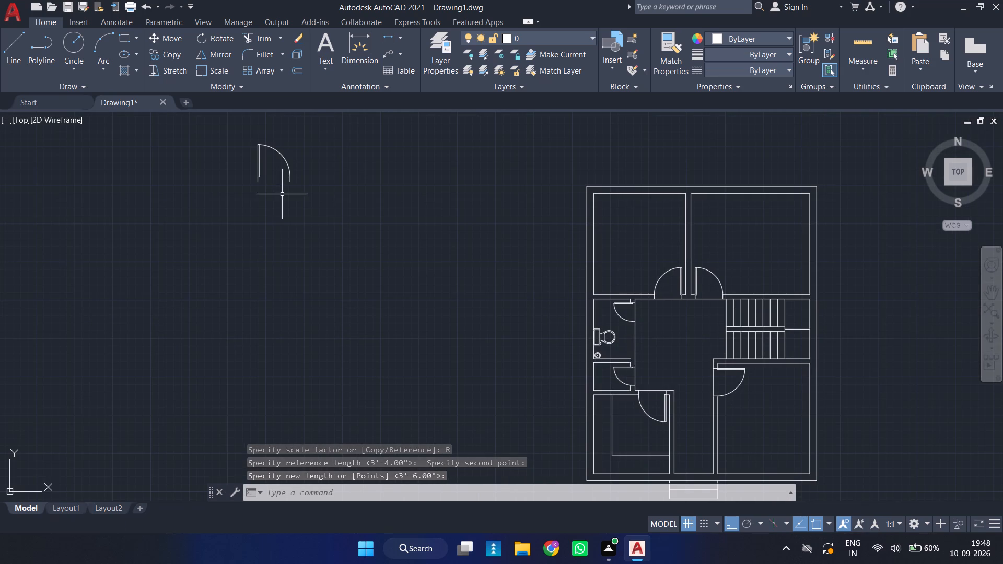
pyautogui.click(289, 173)
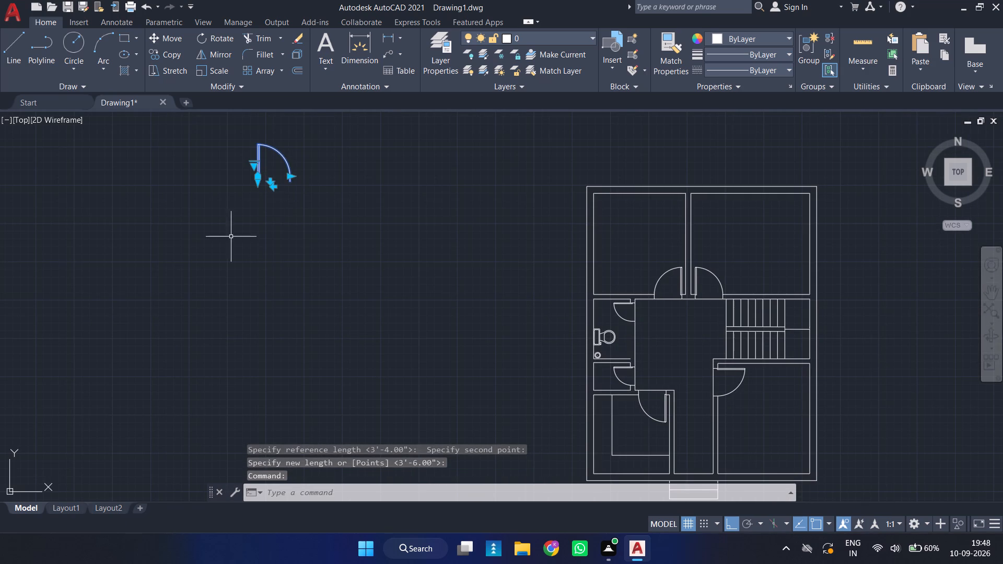
pyautogui.press('m')
pyautogui.press('space')
pyautogui.scroll(2, 253, 179)
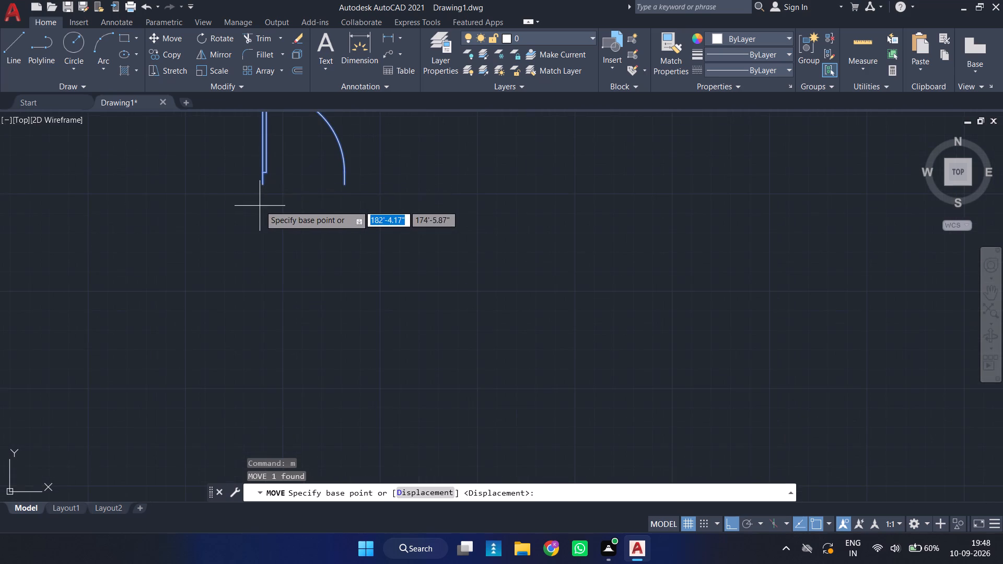
pyautogui.click(263, 185)
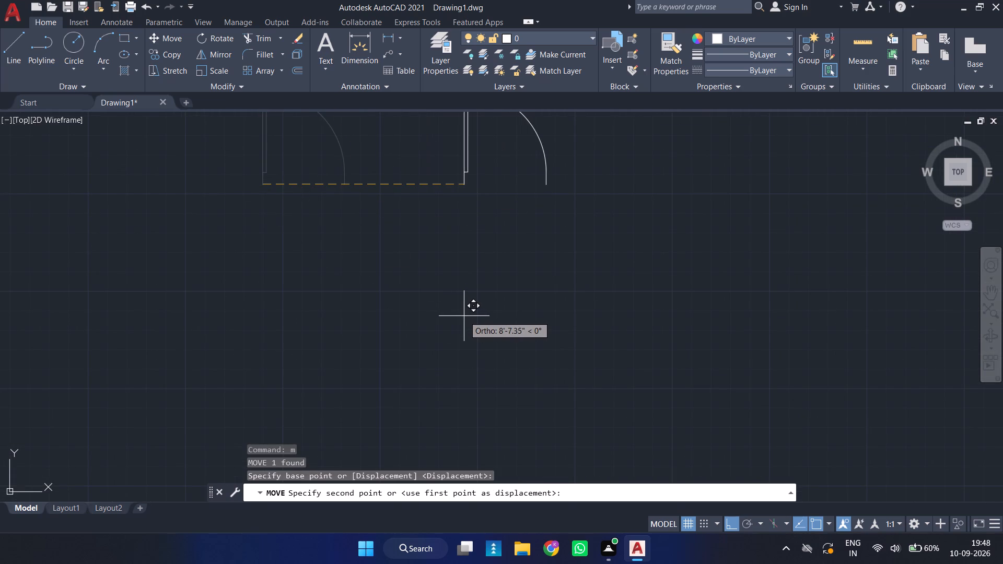
pyautogui.press('F8')
pyautogui.scroll(-3, 486, 303)
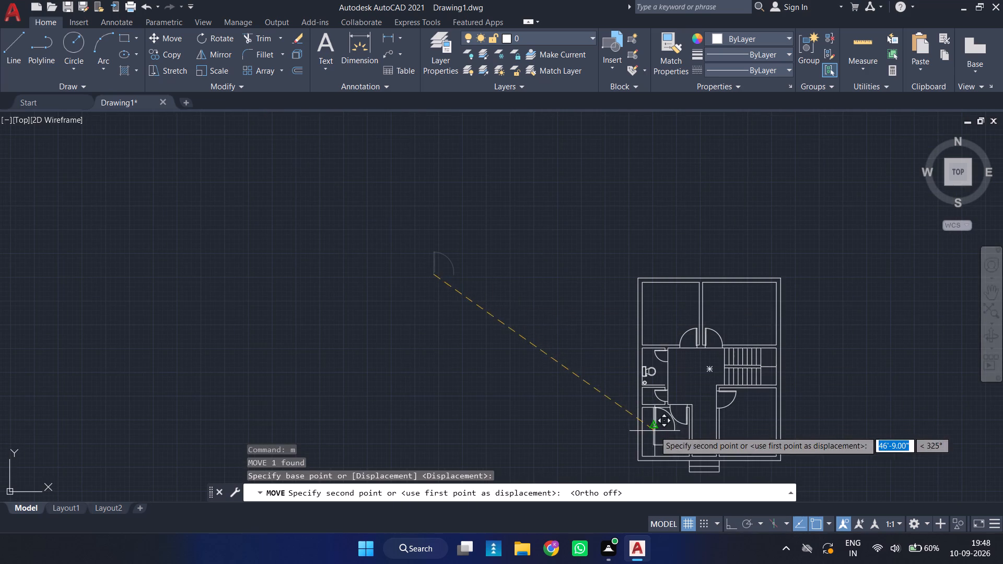
pyautogui.moveTo(655, 431); pyautogui.dragTo(460, 237, button='middle')
pyautogui.scroll(3, 512, 260)
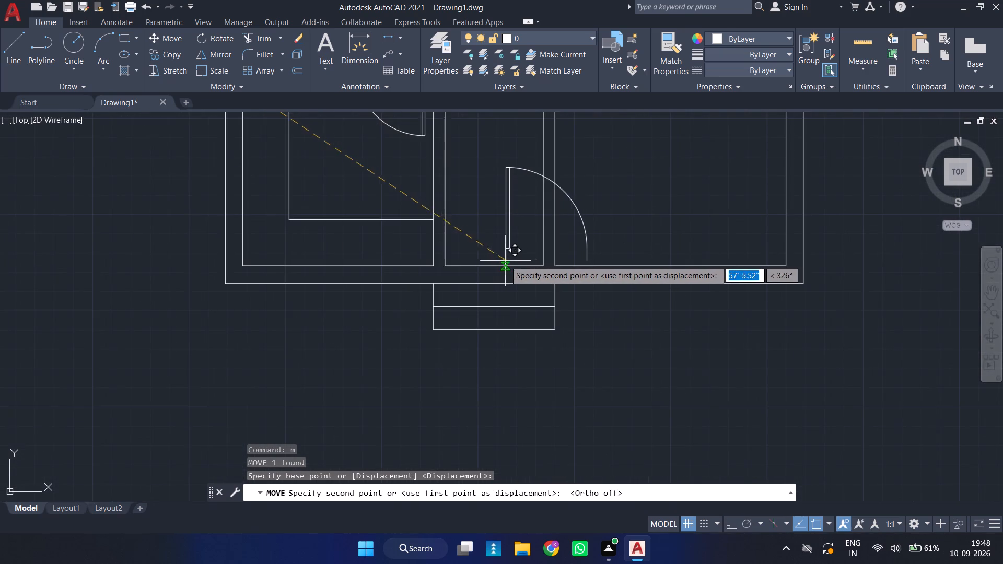
pyautogui.scroll(3, 498, 261)
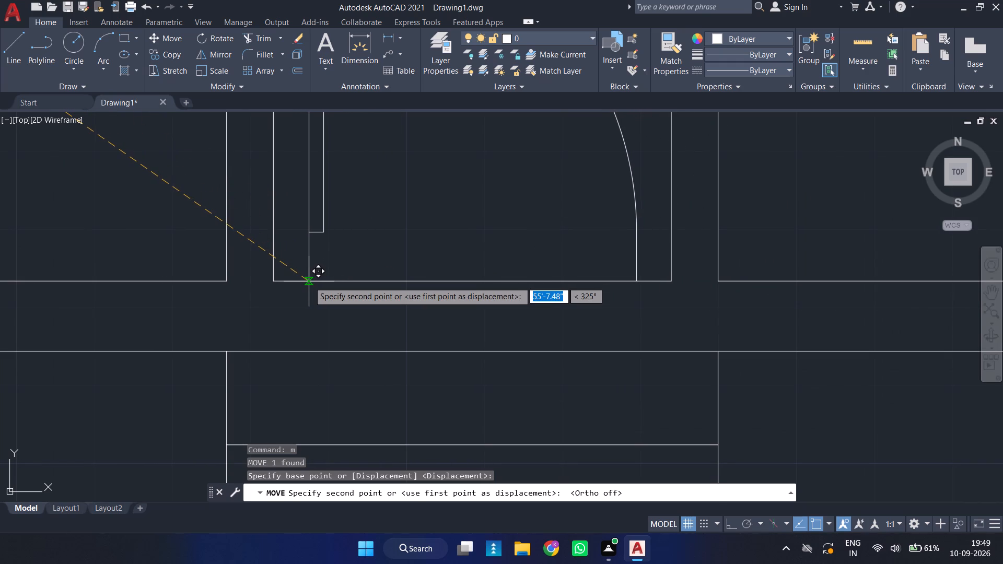
pyautogui.click(309, 281)
pyautogui.scroll(-3, 402, 269)
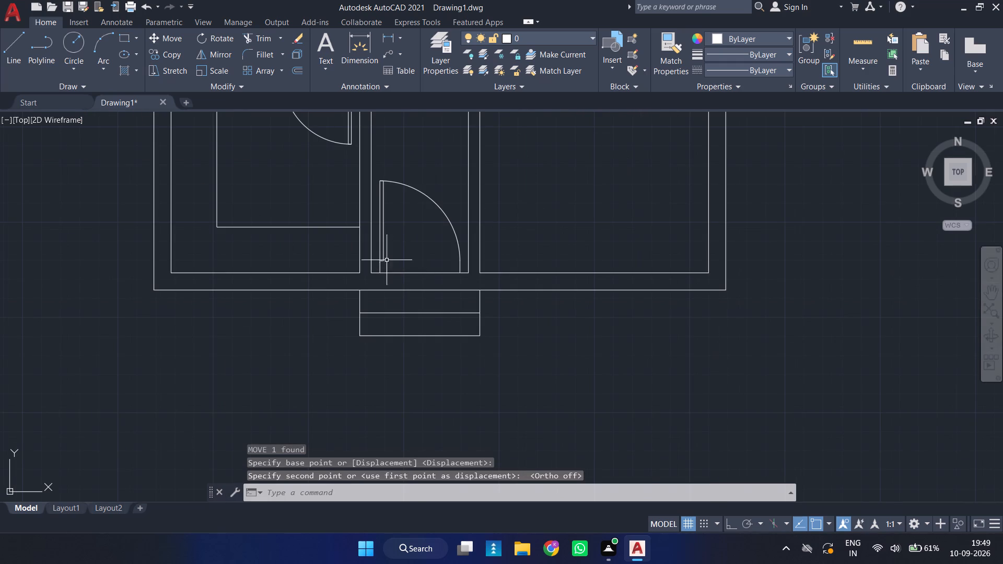
# Move the entrance door straight down 9" by its hinge-side lower endpoint onto the outer line of the bottom wall.
pyautogui.scroll(3, 382, 257)
pyautogui.click(362, 256)
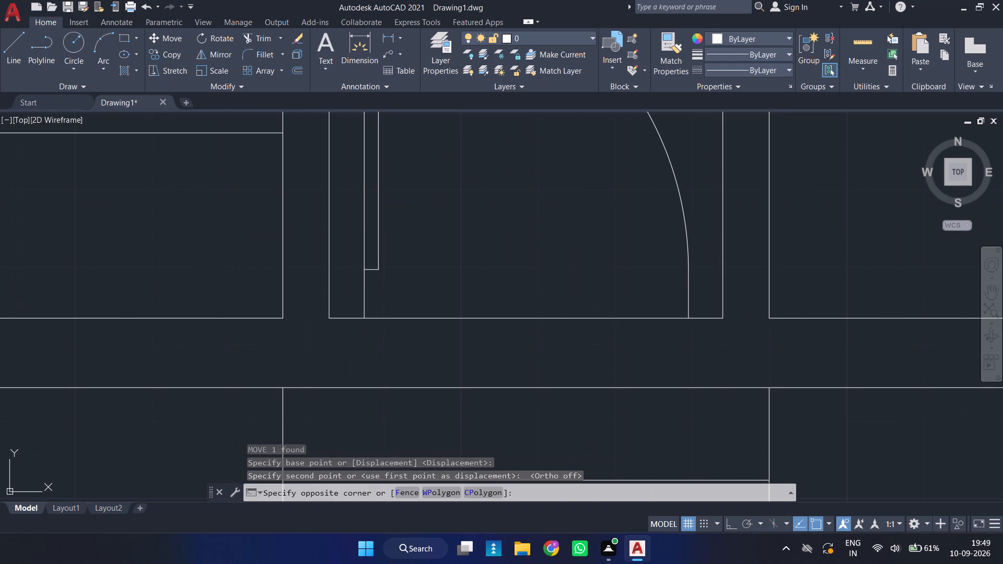
pyautogui.click(371, 295)
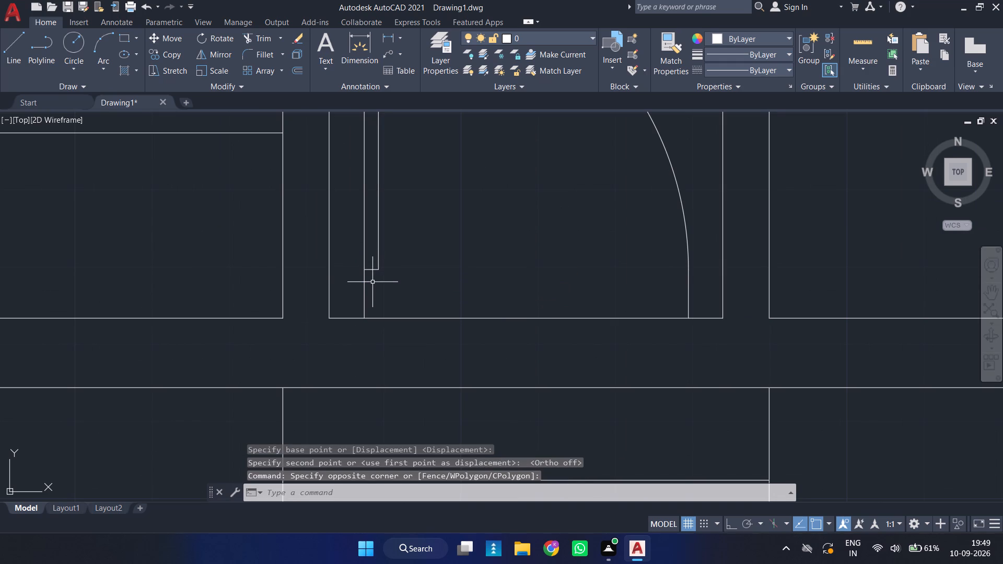
pyautogui.press('m')
pyautogui.press('space')
pyautogui.press('F8')
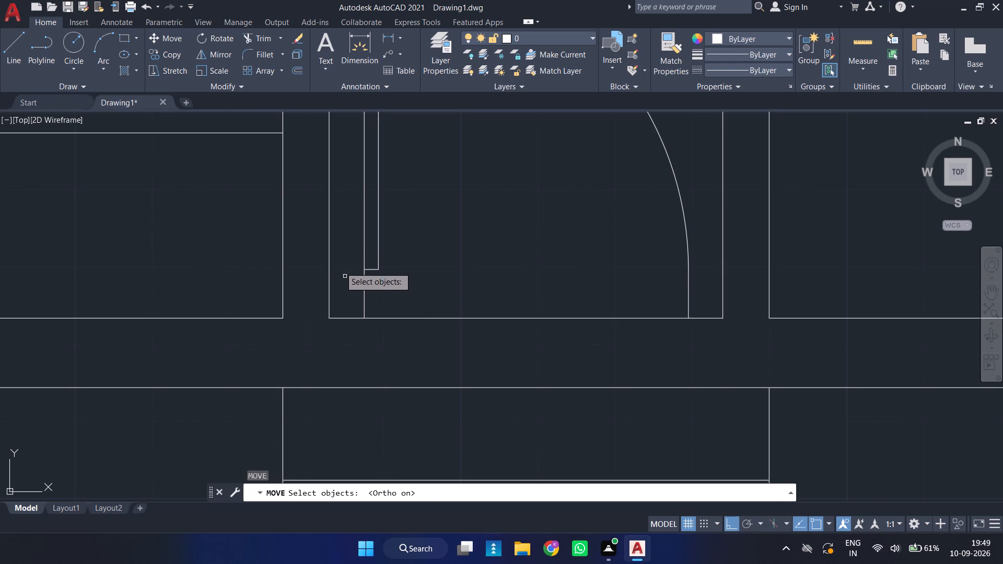
pyautogui.click(363, 289)
pyautogui.rightClick(363, 287)
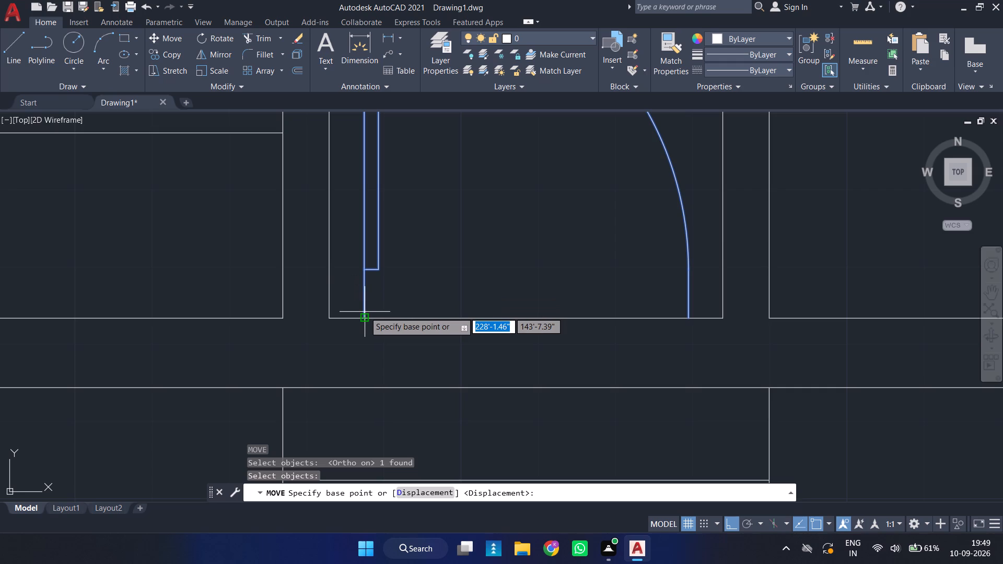
pyautogui.click(365, 316)
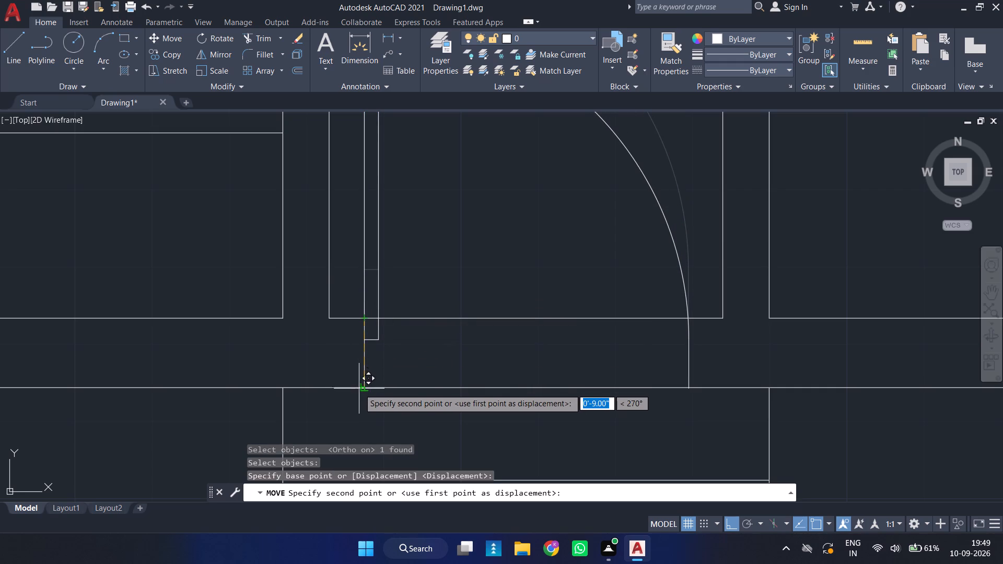
pyautogui.click(365, 385)
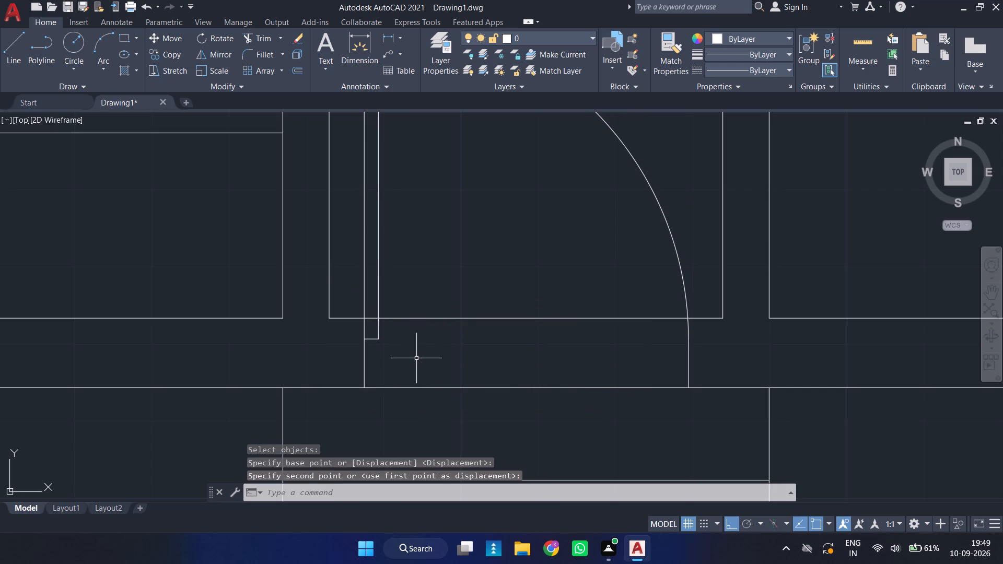
# Trim the inner bottom wall line across the entrance door opening, including the short piece within the door leaf.
pyautogui.press('t')
pyautogui.write('r')
pyautogui.press('space')
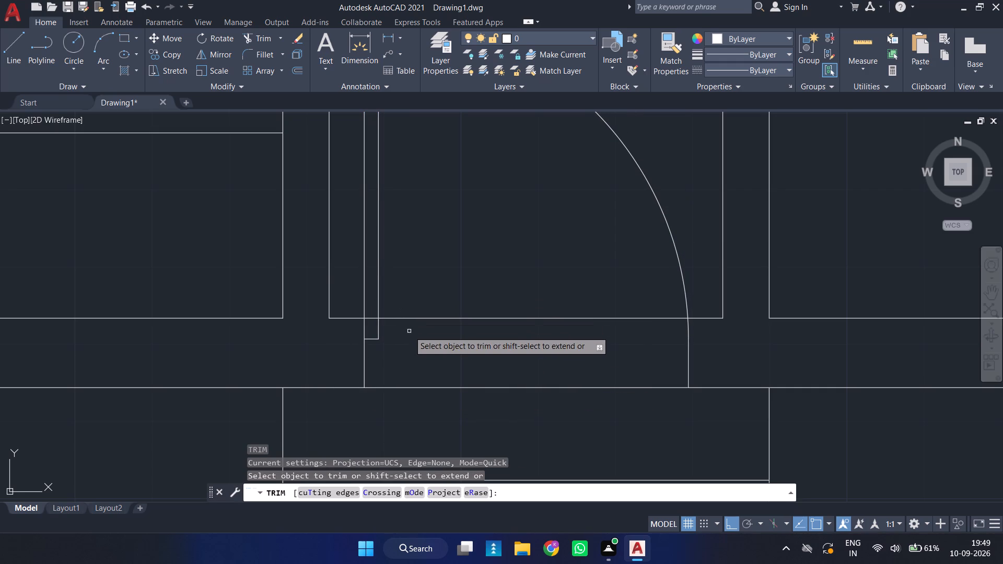
pyautogui.click(409, 316)
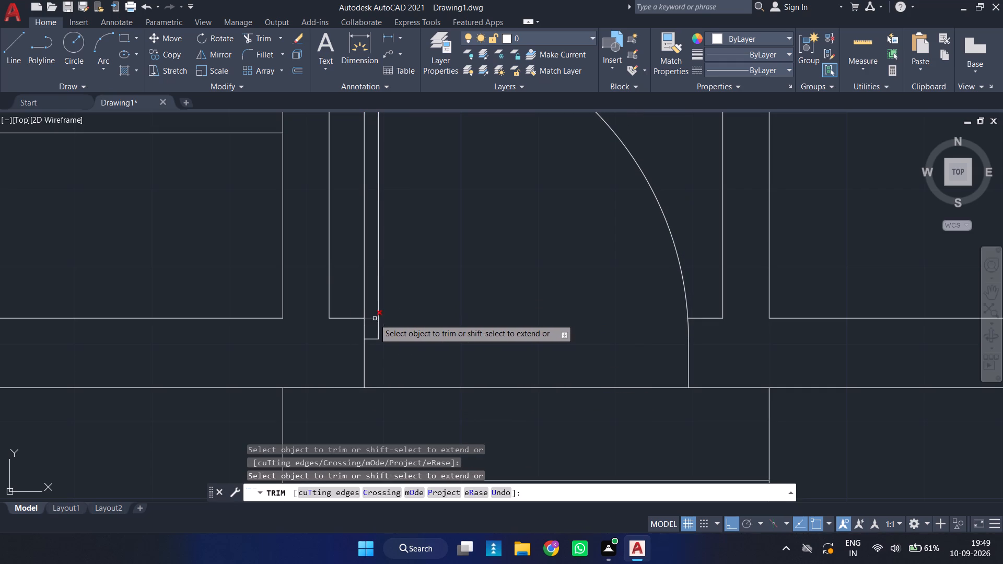
pyautogui.click(374, 319)
pyautogui.press('Escape')
# Insert the Sink-double - 36 in top block from DesignCenter's Kitchens.dwg in the empty area left of the plan.
pyautogui.scroll(-2, 394, 330)
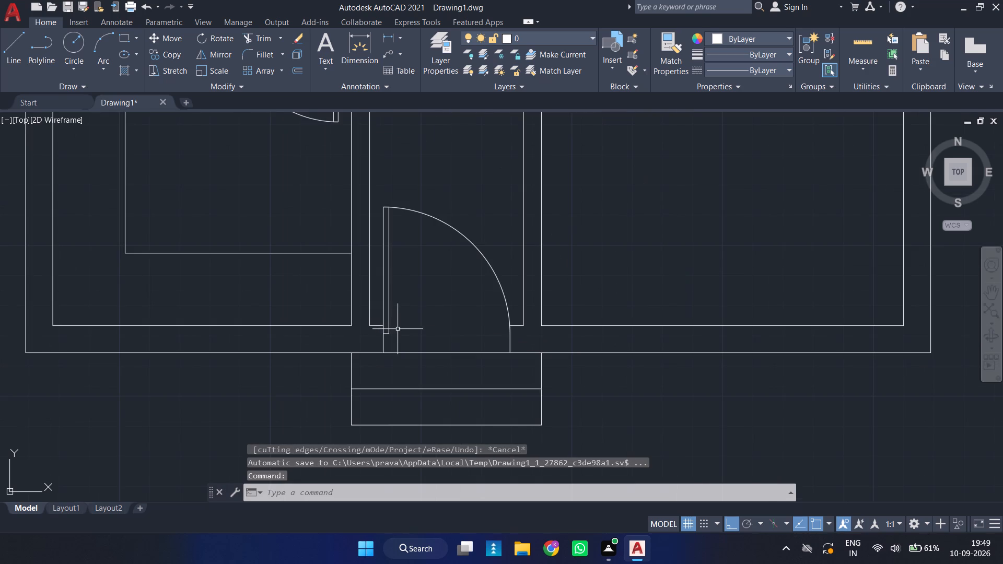
pyautogui.scroll(-1, 414, 307)
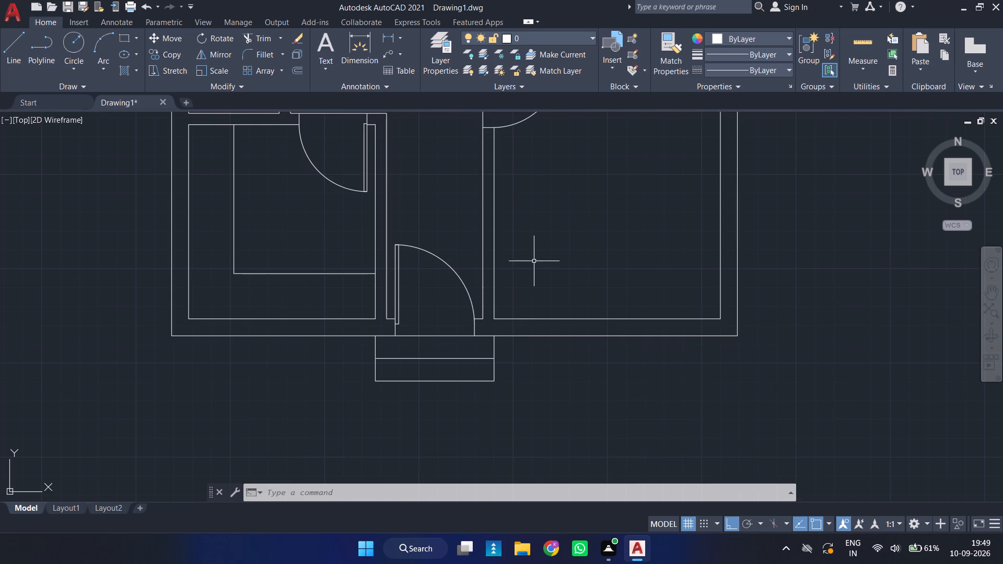
pyautogui.scroll(-2, 538, 247)
pyautogui.moveTo(539, 249); pyautogui.dragTo(558, 385, button='middle')
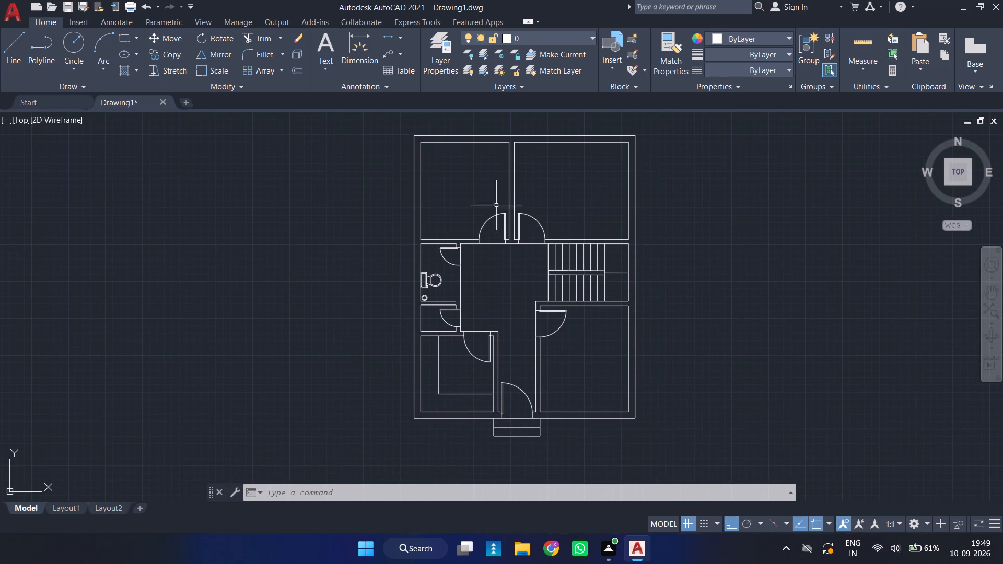
pyautogui.moveTo(485, 192); pyautogui.dragTo(527, 280, button='middle')
pyautogui.scroll(2, 527, 260)
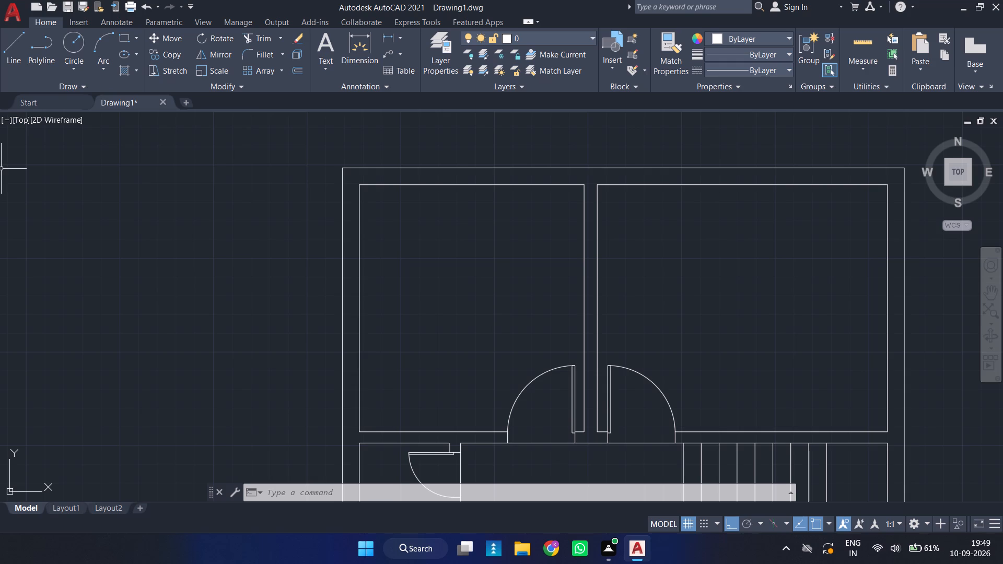
pyautogui.hotkey('ctrl', '2')
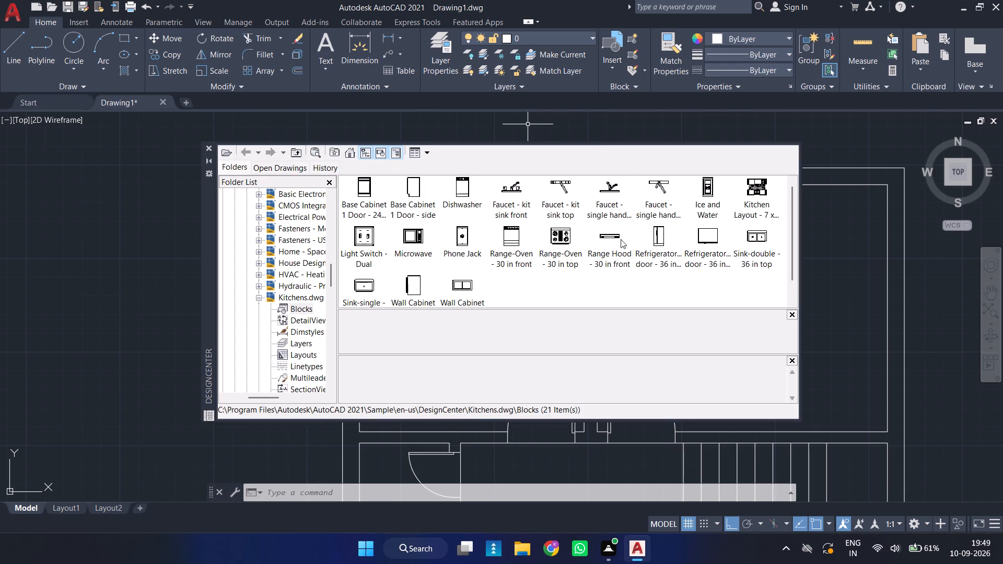
pyautogui.moveTo(763, 245); pyautogui.dragTo(547, 251)
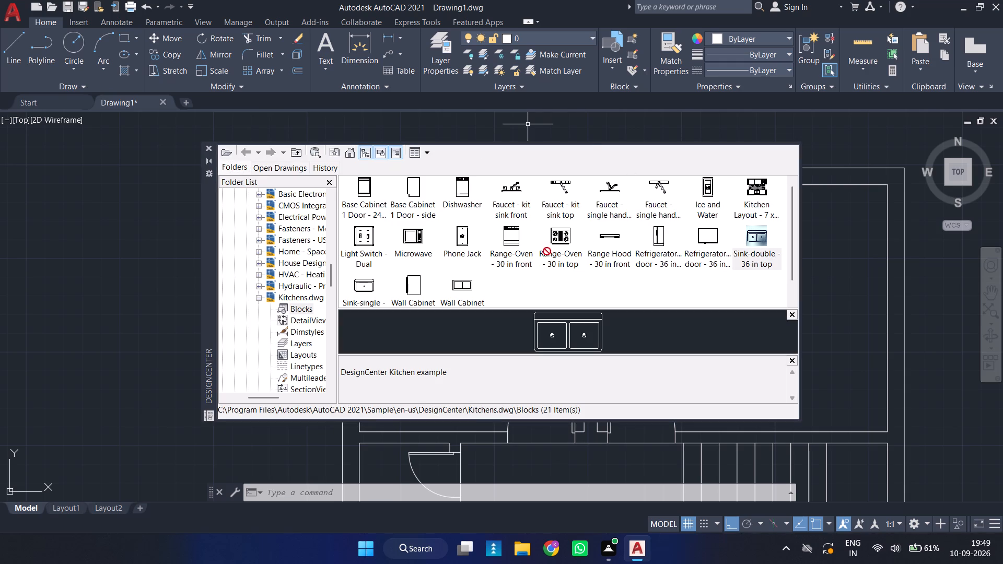
pyautogui.moveTo(547, 251); pyautogui.dragTo(159, 274)
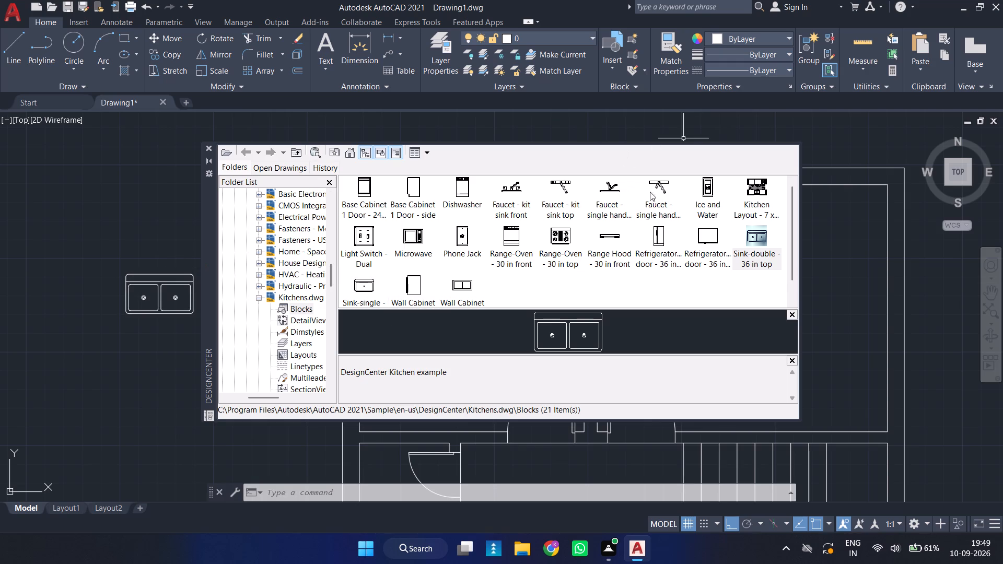
# Insert the Faucet - kit sink top block from Kitchens.dwg over the double sink's right bowl and close DesignCenter.
pyautogui.moveTo(567, 193); pyautogui.dragTo(566, 194)
pyautogui.moveTo(566, 194); pyautogui.dragTo(182, 283)
pyautogui.scroll(2, 179, 278)
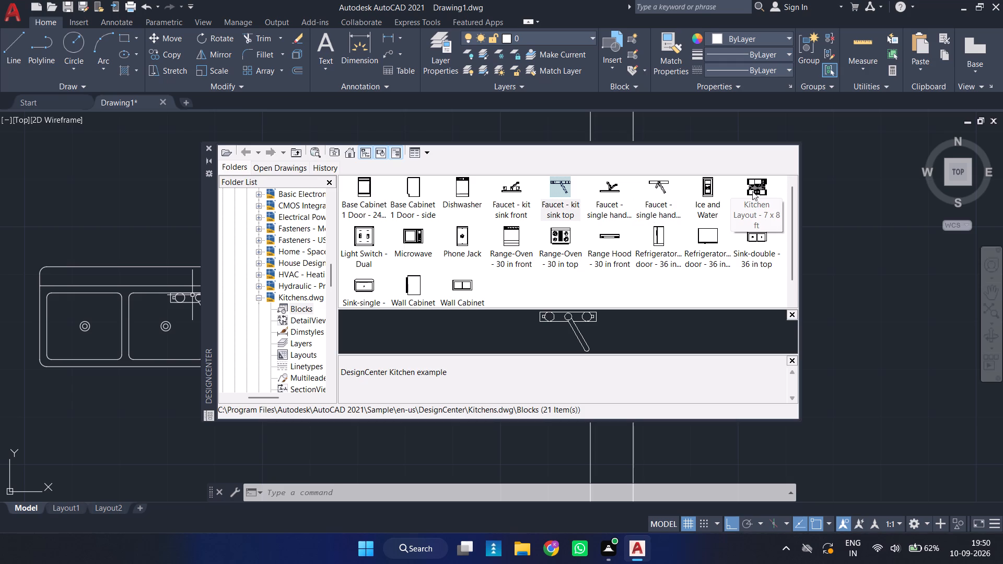
pyautogui.click(210, 148)
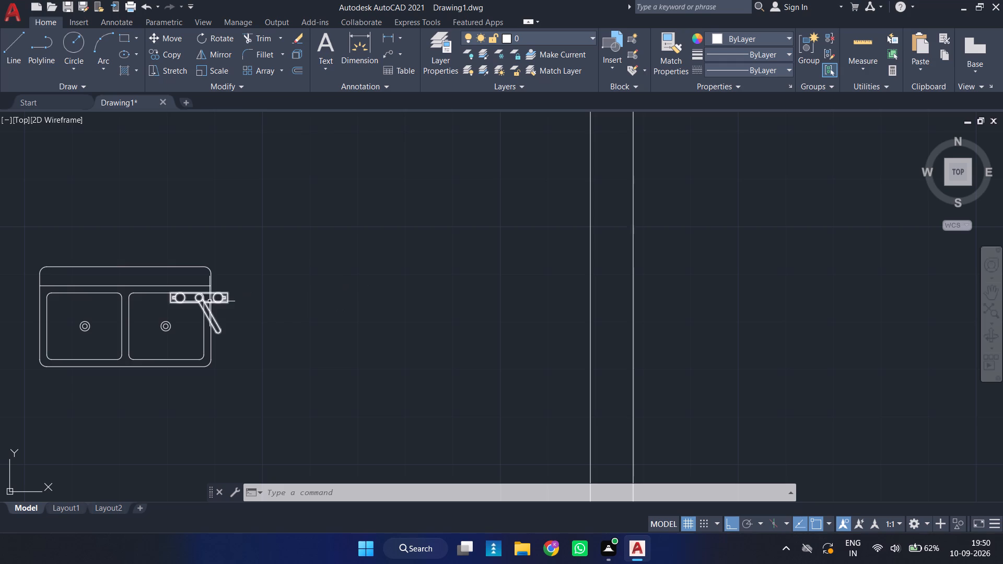
pyautogui.moveTo(211, 298); pyautogui.dragTo(424, 279, button='middle')
pyautogui.scroll(2, 426, 278)
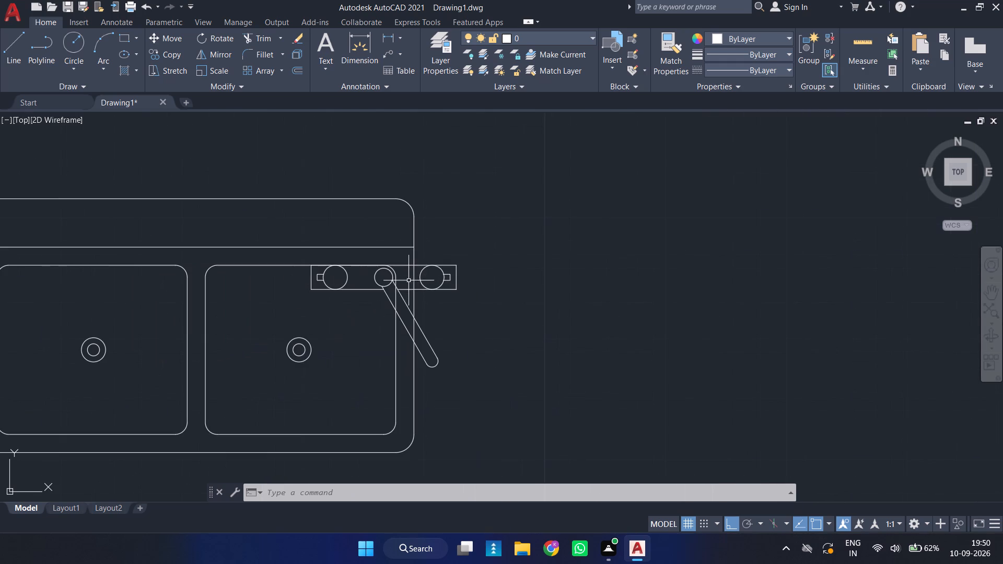
# Move the faucet onto the sink's back ledge, aligned above the right bowl's drain, and nudge it slightly toward the rear edge.
pyautogui.click(384, 269)
pyautogui.click(387, 262)
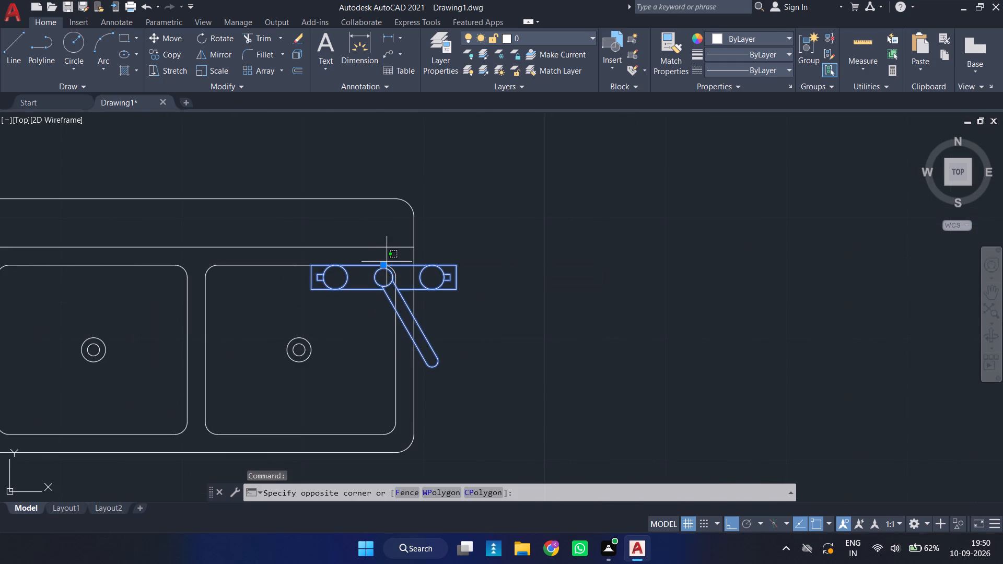
pyautogui.click(383, 265)
pyautogui.press('Escape')
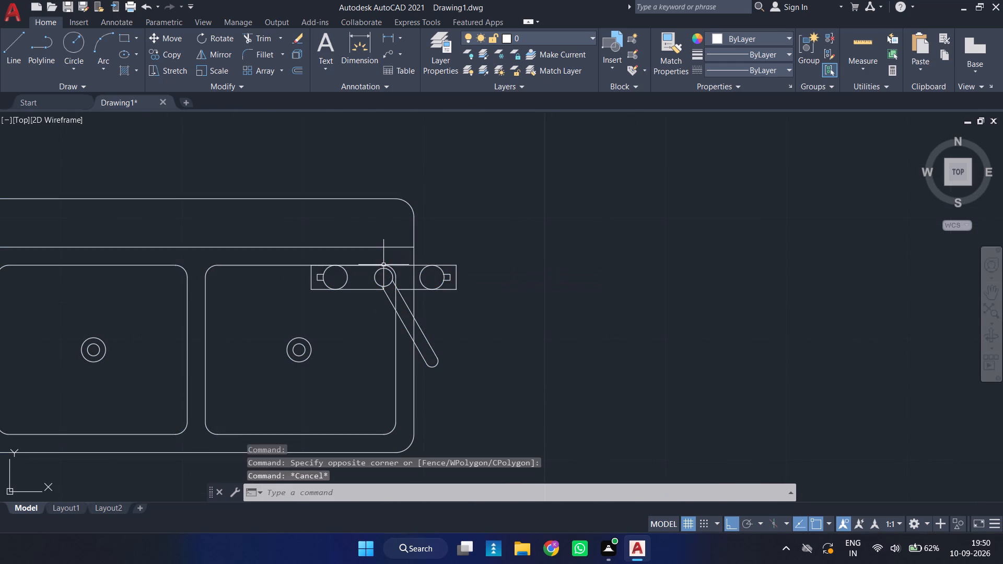
pyautogui.click(371, 290)
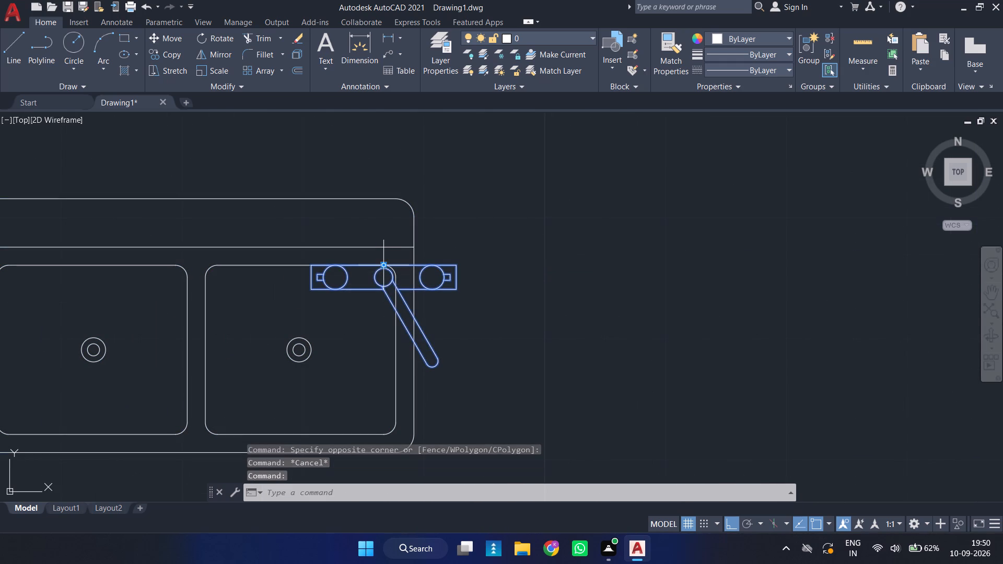
pyautogui.click(385, 266)
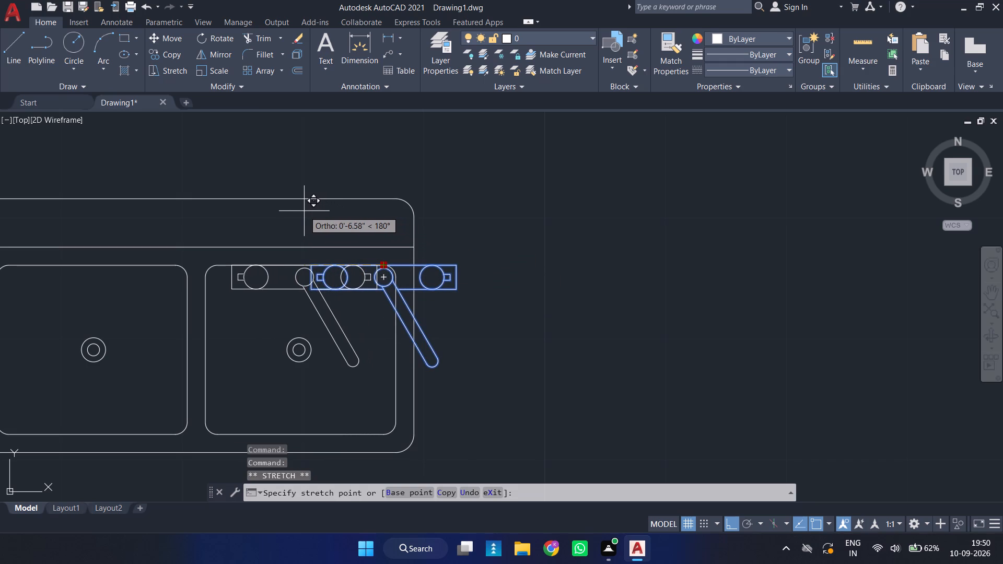
pyautogui.press('F8')
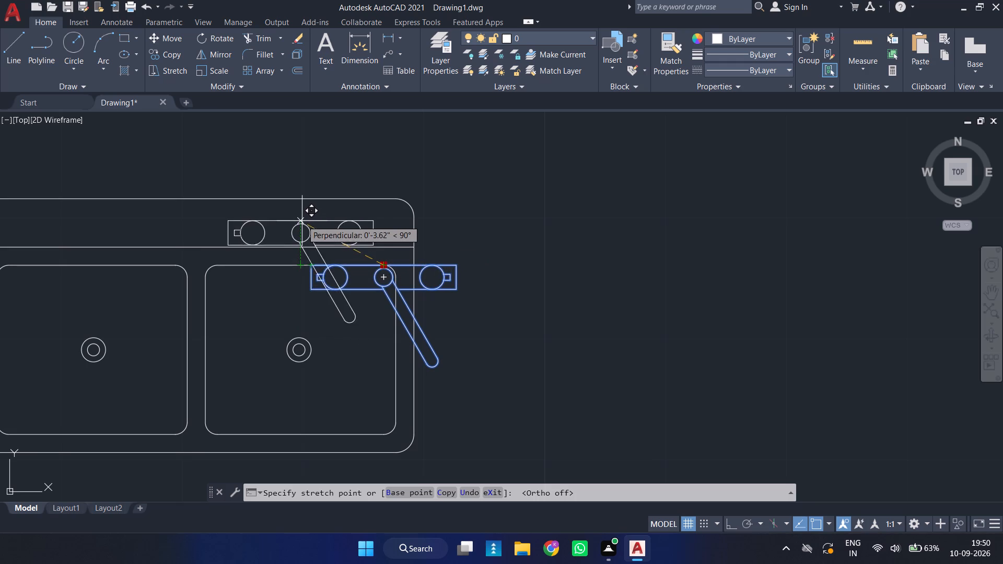
pyautogui.click(302, 213)
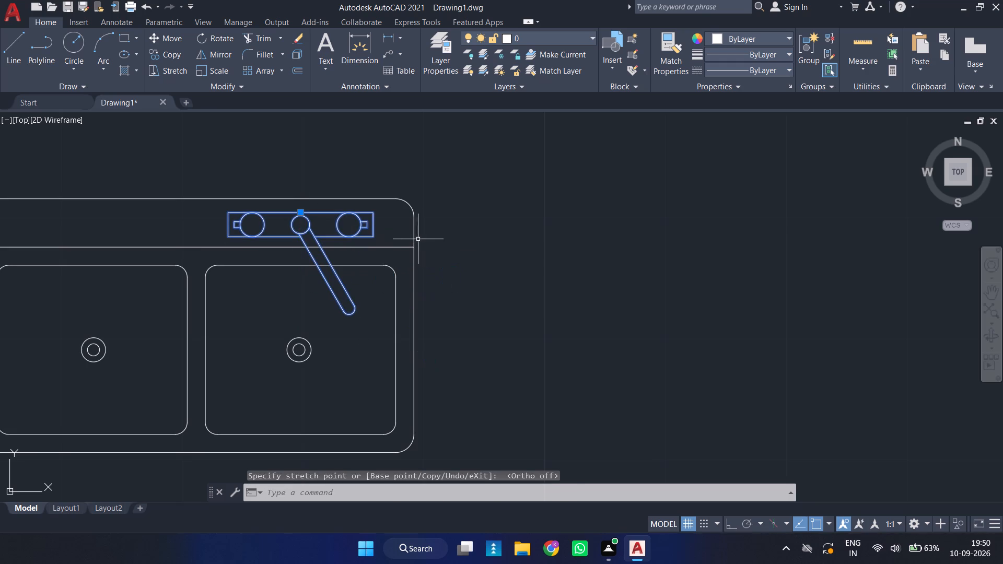
pyautogui.scroll(-2, 437, 240)
pyautogui.scroll(3, 389, 241)
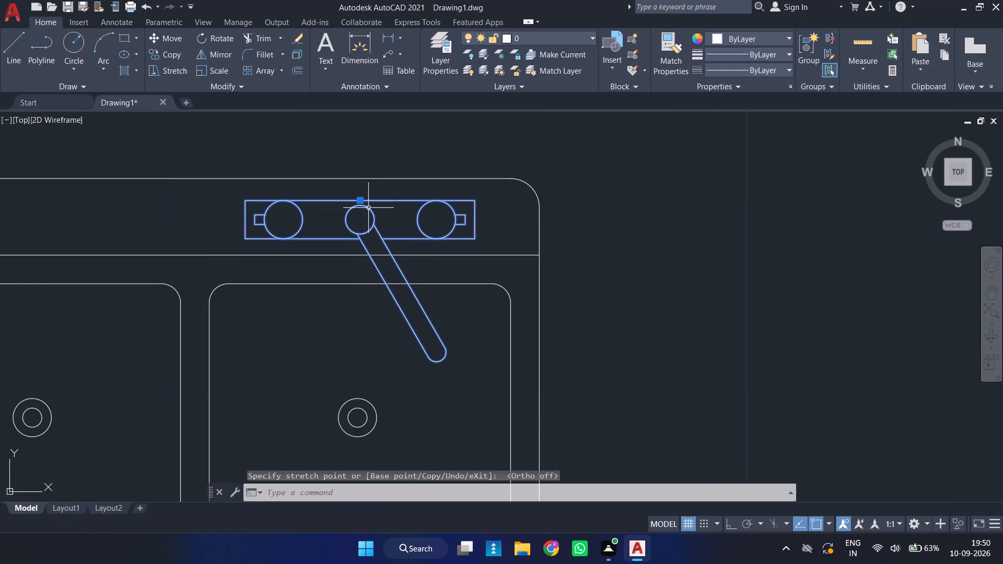
pyautogui.scroll(2, 359, 200)
pyautogui.click(359, 199)
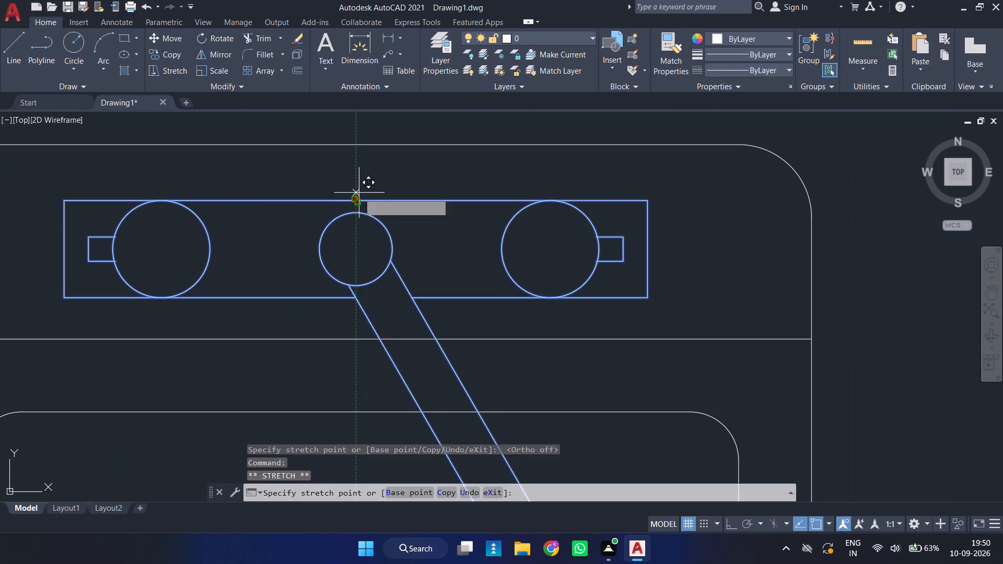
pyautogui.click(359, 185)
pyautogui.scroll(-1, 378, 193)
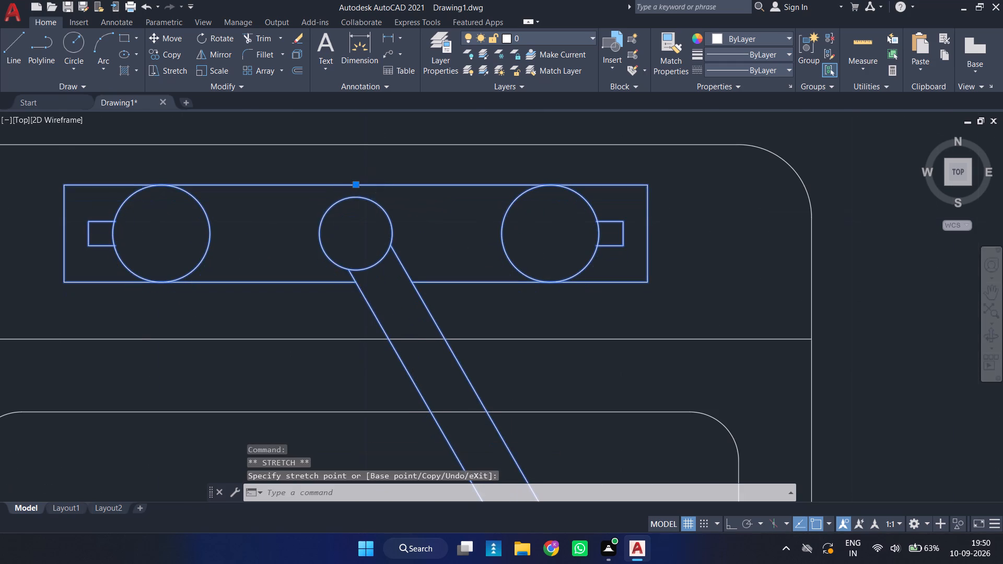
pyautogui.scroll(-1, 378, 193)
pyautogui.press('Escape')
# Explode the double sink block into separate objects.
pyautogui.scroll(-3, 464, 243)
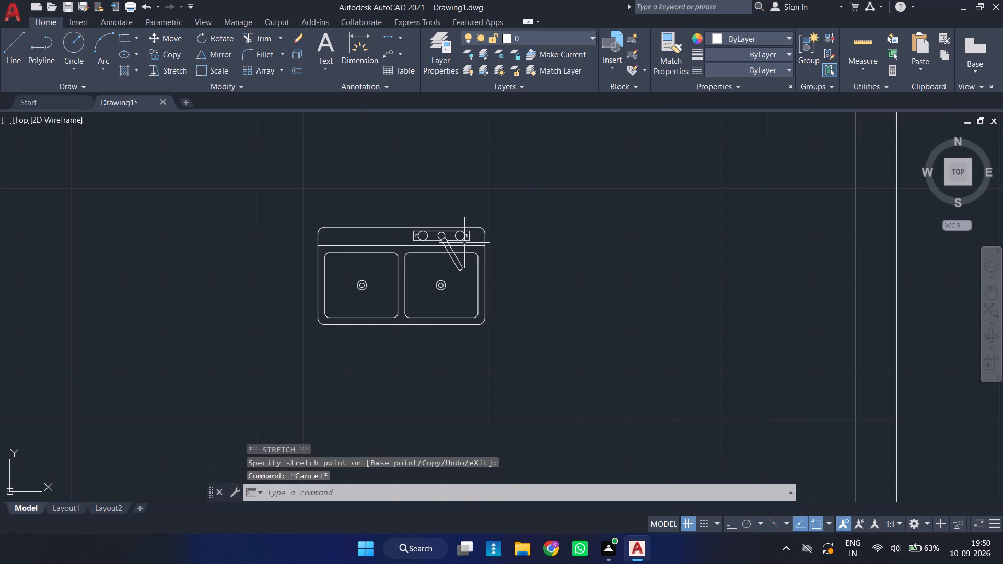
pyautogui.moveTo(539, 246); pyautogui.dragTo(484, 336, button='middle')
pyautogui.scroll(-2, 483, 304)
pyautogui.scroll(2, 446, 327)
pyautogui.moveTo(409, 332); pyautogui.dragTo(436, 311, button='middle')
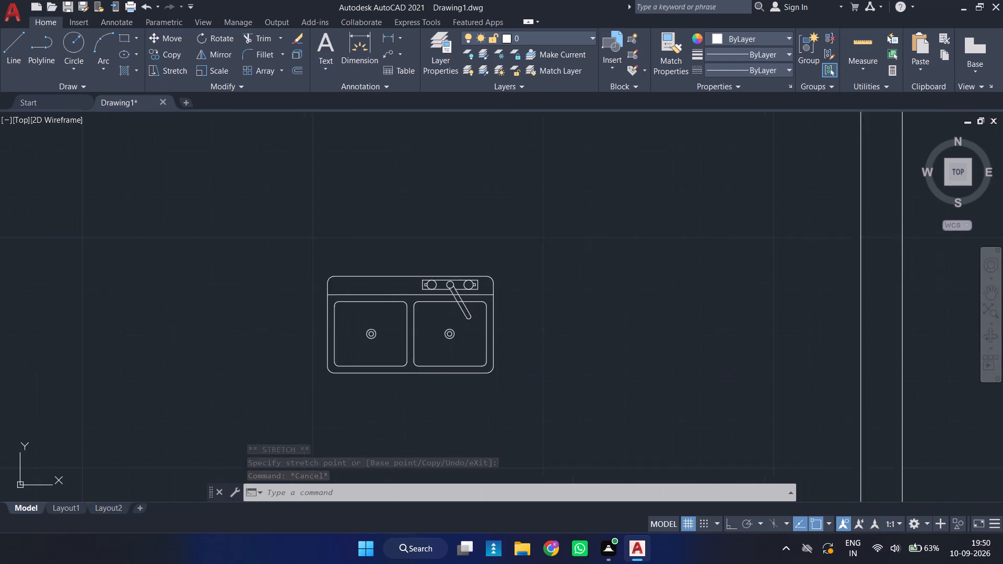
pyautogui.moveTo(436, 311); pyautogui.dragTo(448, 300, button='middle')
pyautogui.scroll(2, 428, 297)
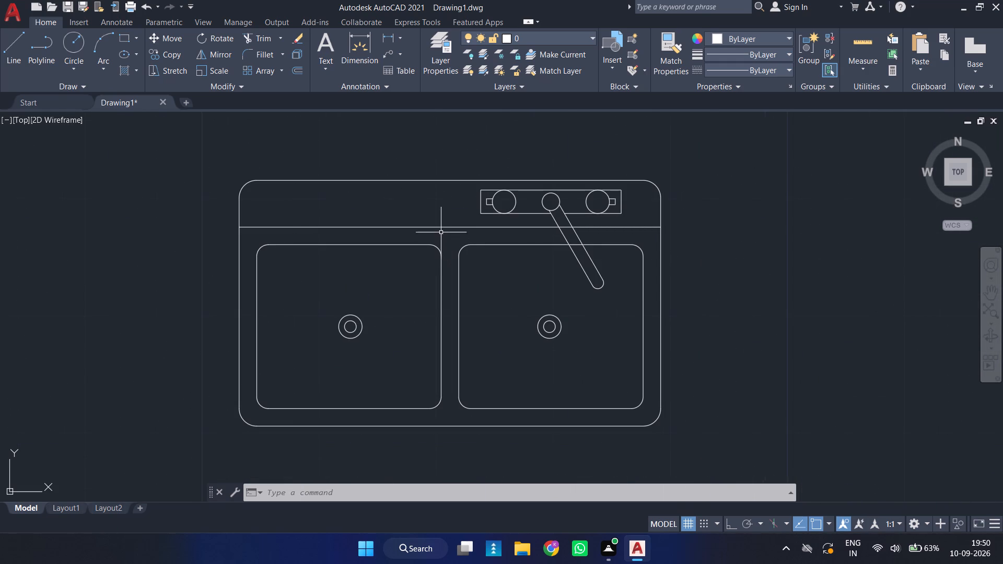
pyautogui.click(442, 227)
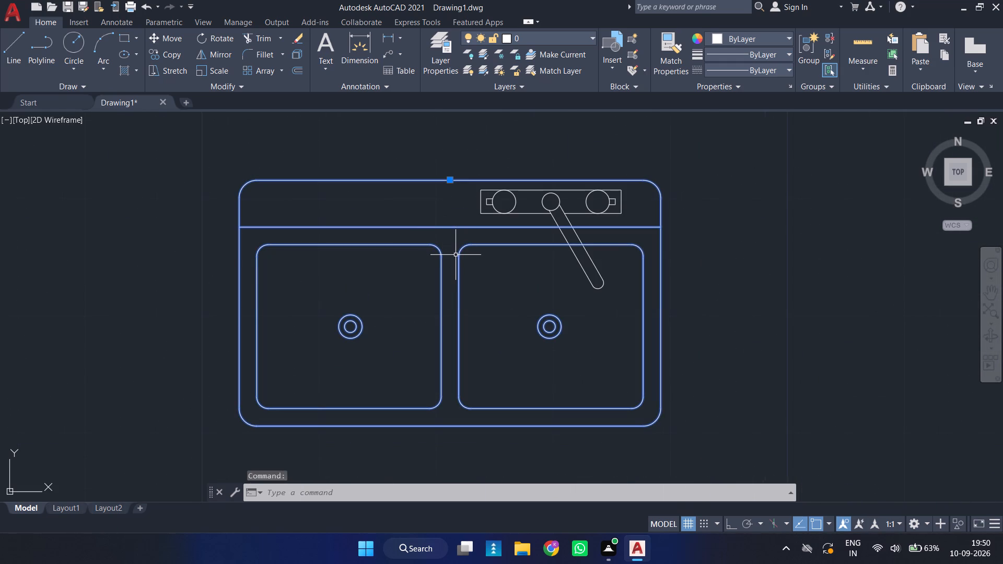
pyautogui.write('ex')
pyautogui.write('plode')
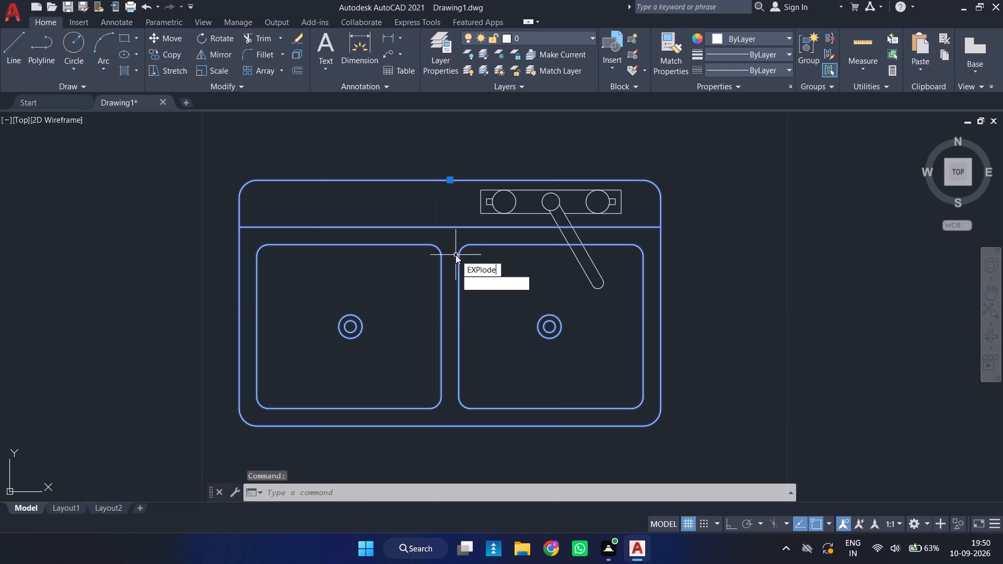
pyautogui.press('space')
# Delete the two concentric drain circles from the sink's left bowl.
pyautogui.click(384, 310)
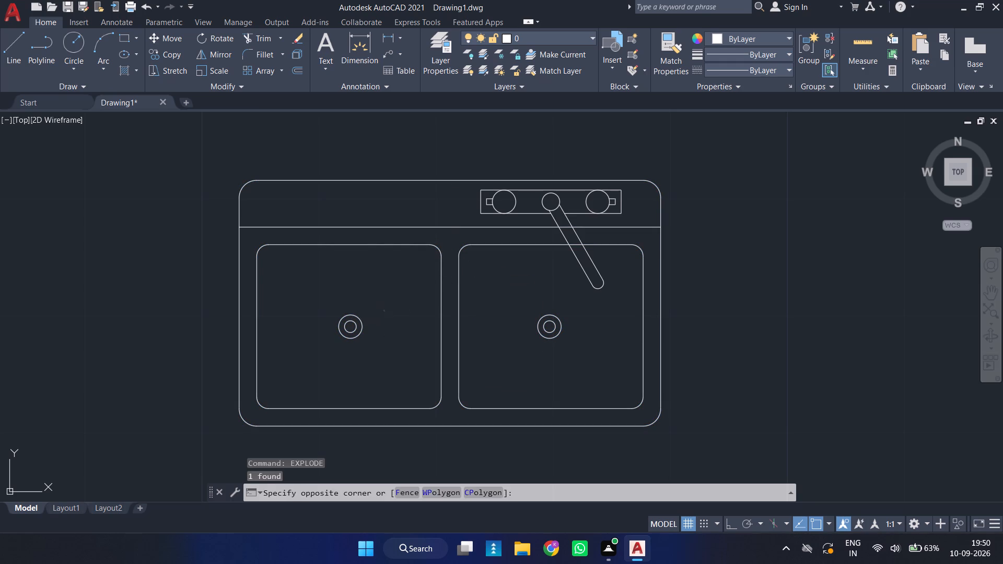
pyautogui.click(322, 350)
pyautogui.press('Return')
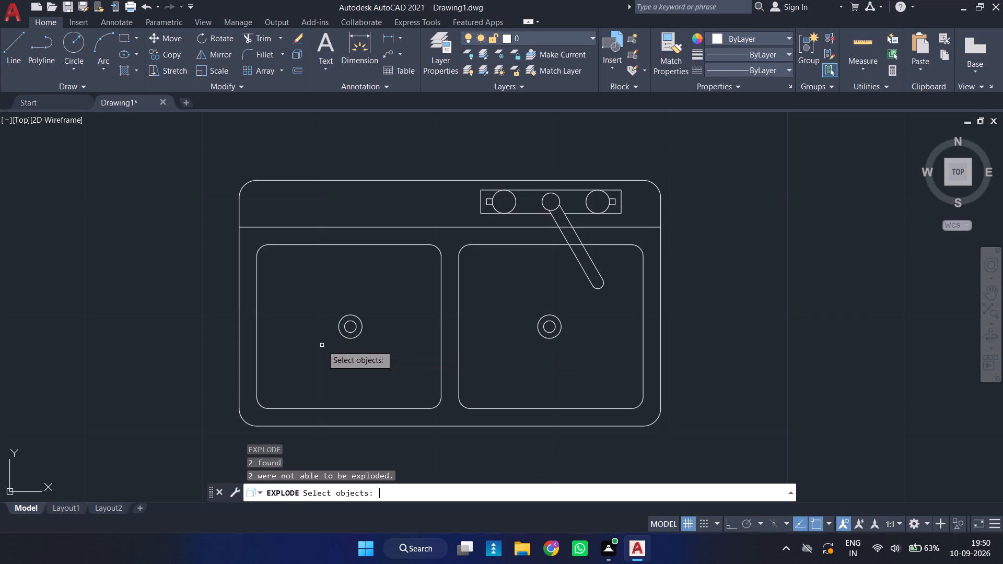
pyautogui.press('Escape')
pyautogui.click(369, 313)
pyautogui.click(353, 338)
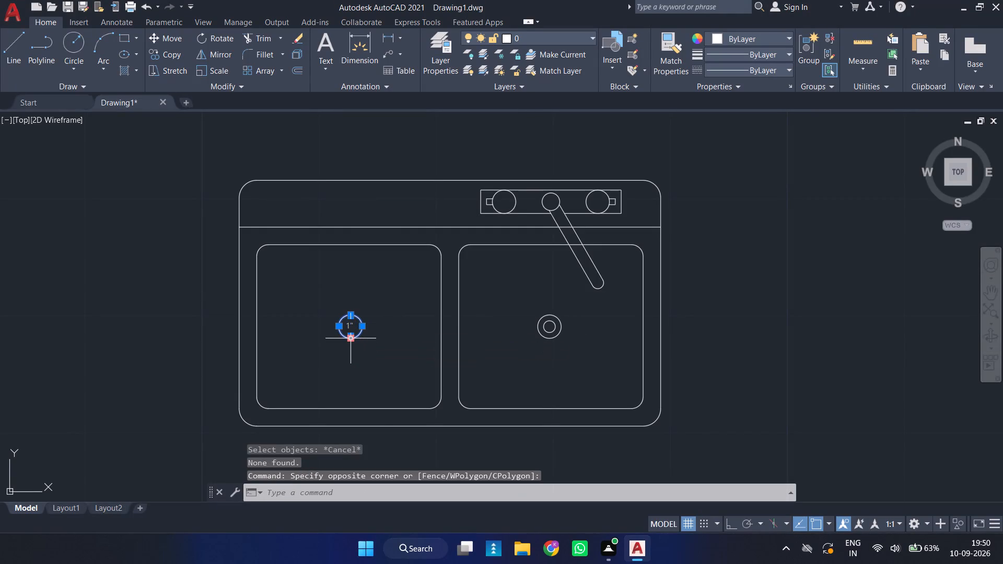
pyautogui.press('Delete')
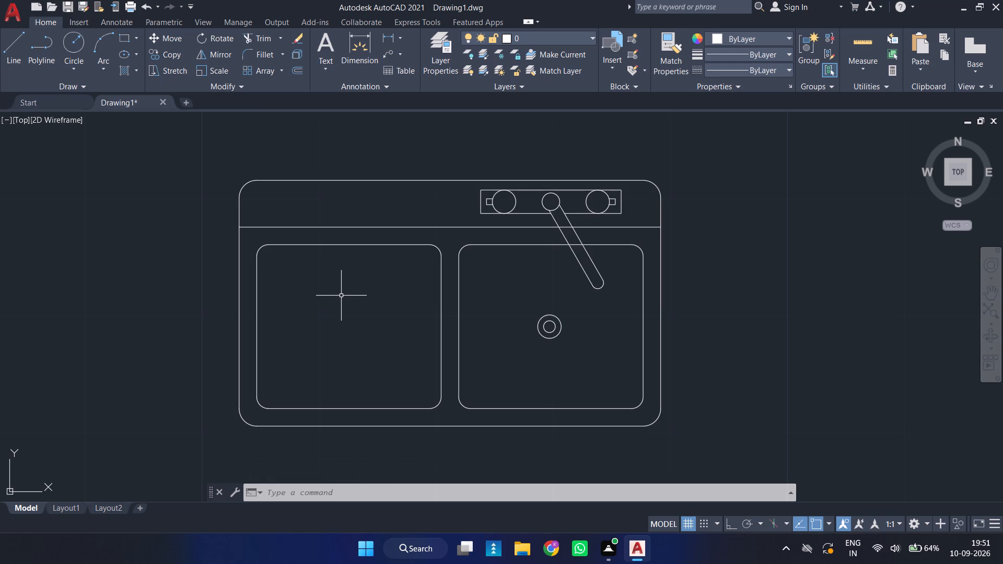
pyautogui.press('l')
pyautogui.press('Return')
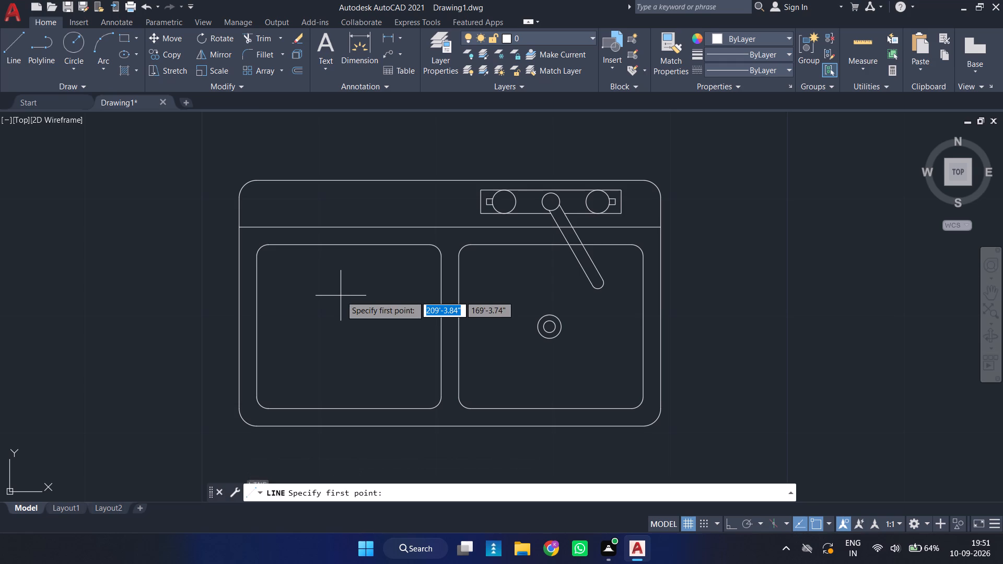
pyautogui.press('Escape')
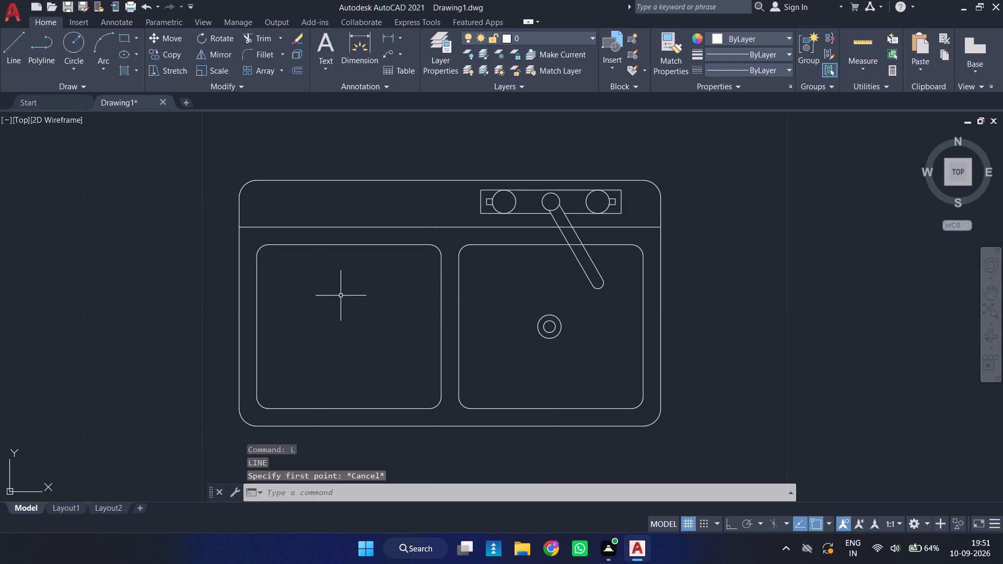
# Copy the left bowl's right edge line as an array of 10 items, fitted across to the bowl's left edge.
pyautogui.click(442, 319)
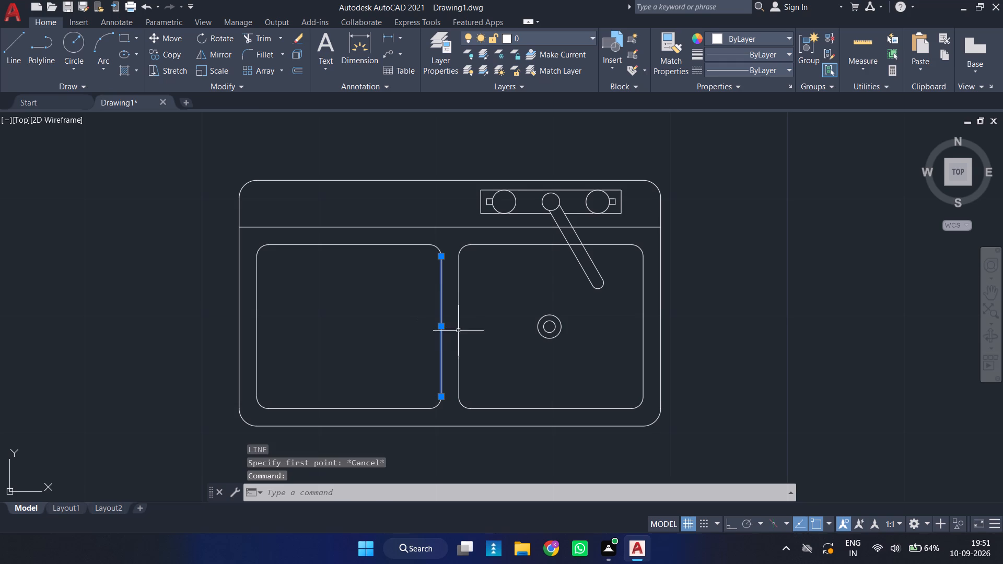
pyautogui.write('co')
pyautogui.press('Return')
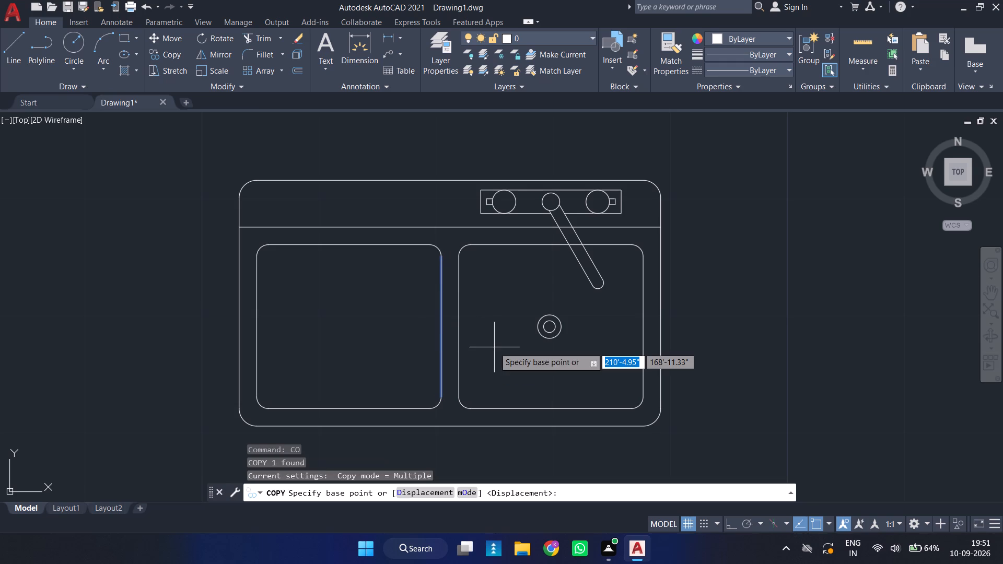
pyautogui.scroll(2, 440, 406)
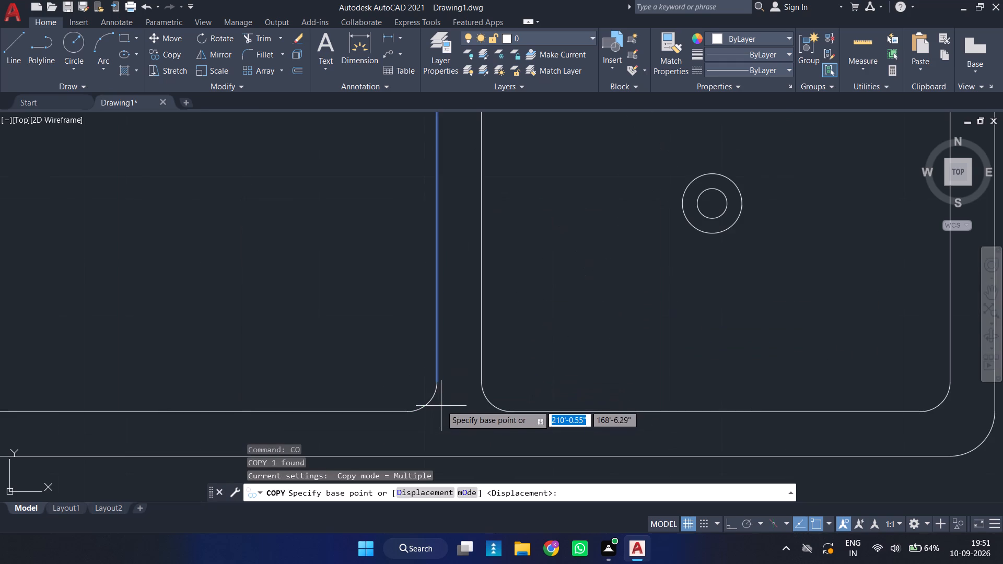
pyautogui.click(436, 383)
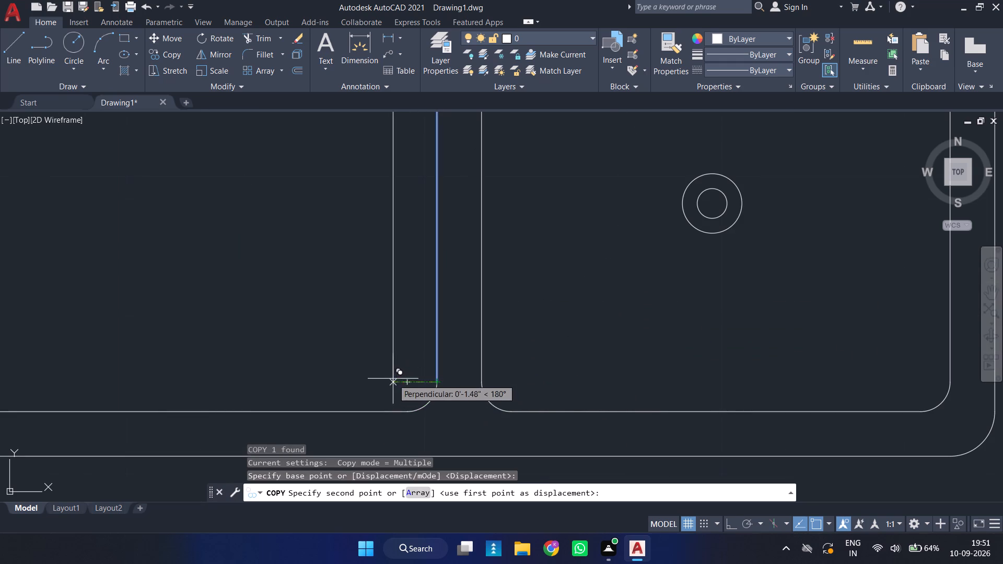
pyautogui.scroll(-3, 393, 379)
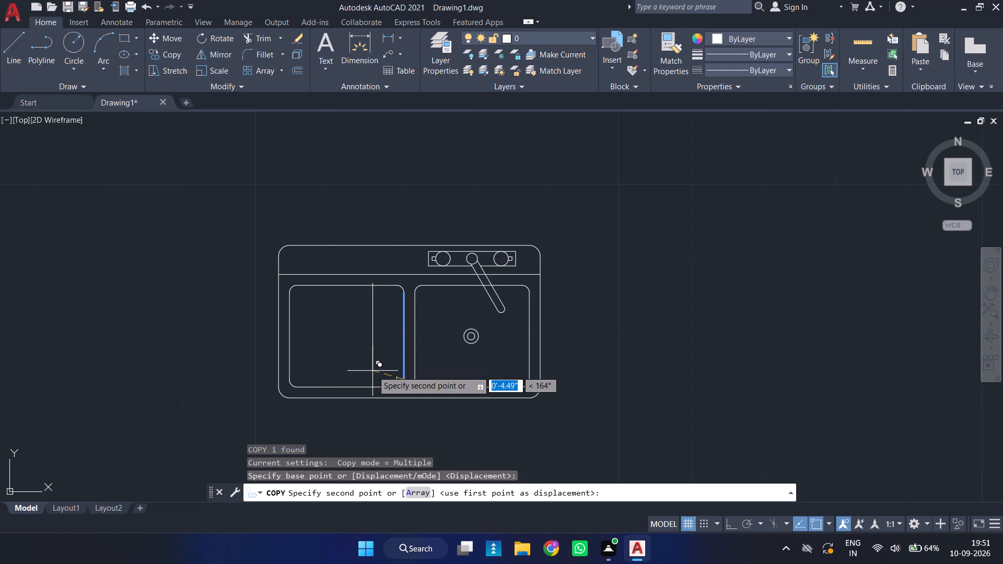
pyautogui.press('F8')
pyautogui.write('ar')
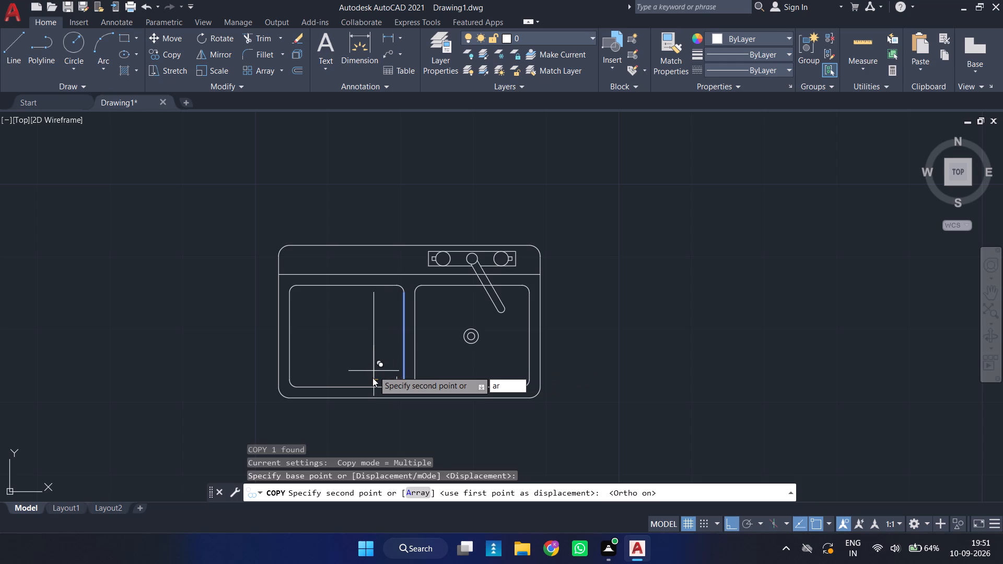
pyautogui.press('Return')
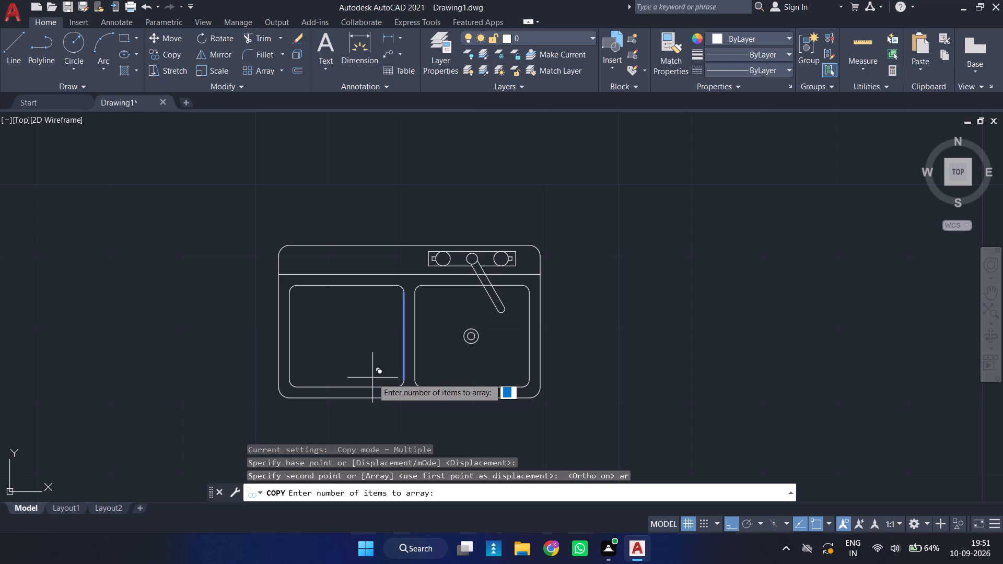
pyautogui.write('10')
pyautogui.press('Return')
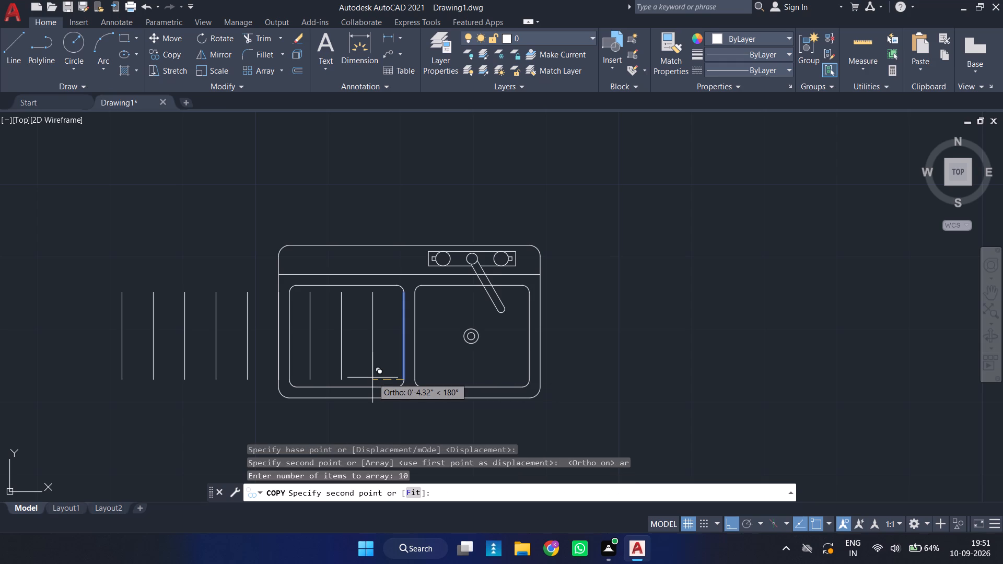
pyautogui.press('f')
pyautogui.press('Return')
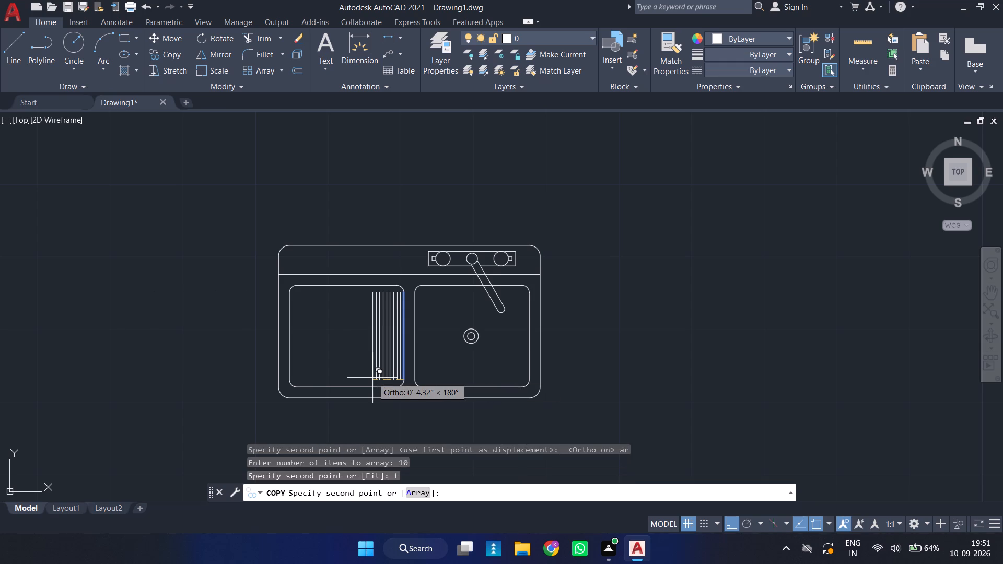
pyautogui.click(289, 377)
pyautogui.press('Escape')
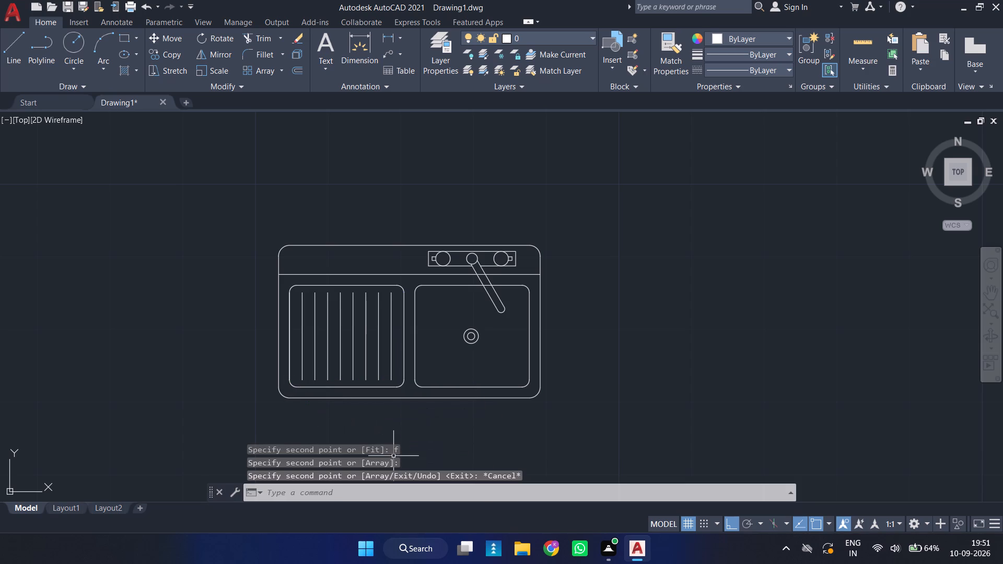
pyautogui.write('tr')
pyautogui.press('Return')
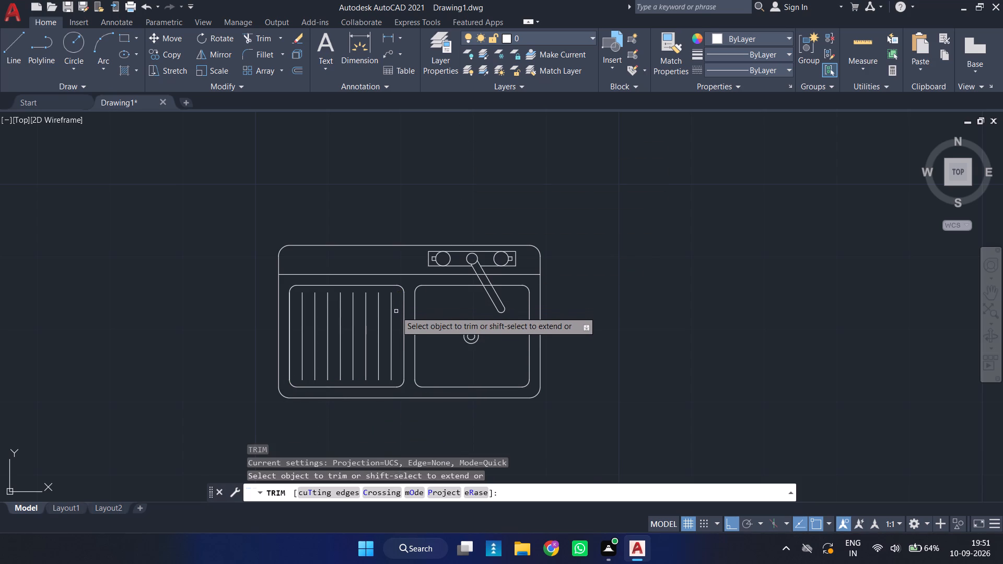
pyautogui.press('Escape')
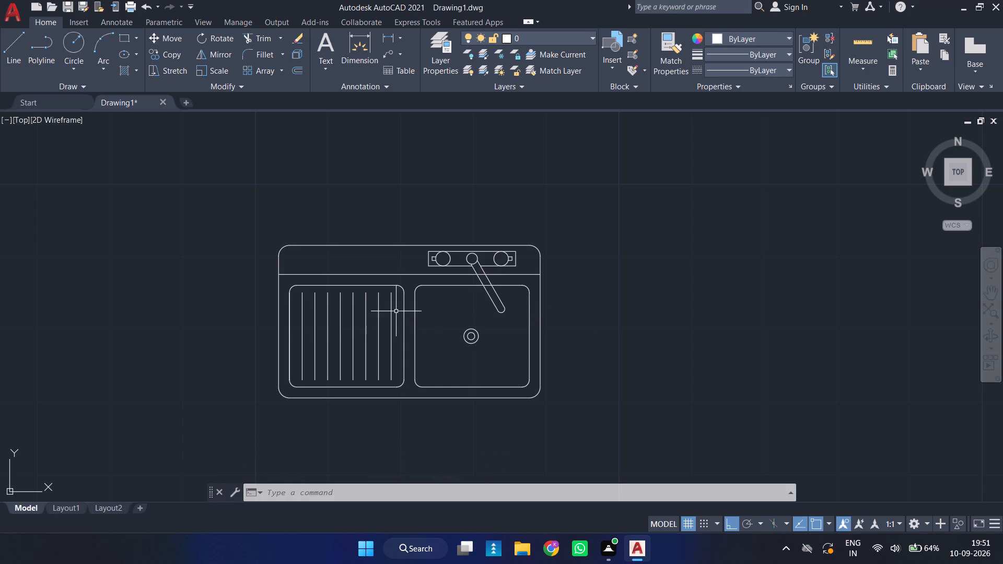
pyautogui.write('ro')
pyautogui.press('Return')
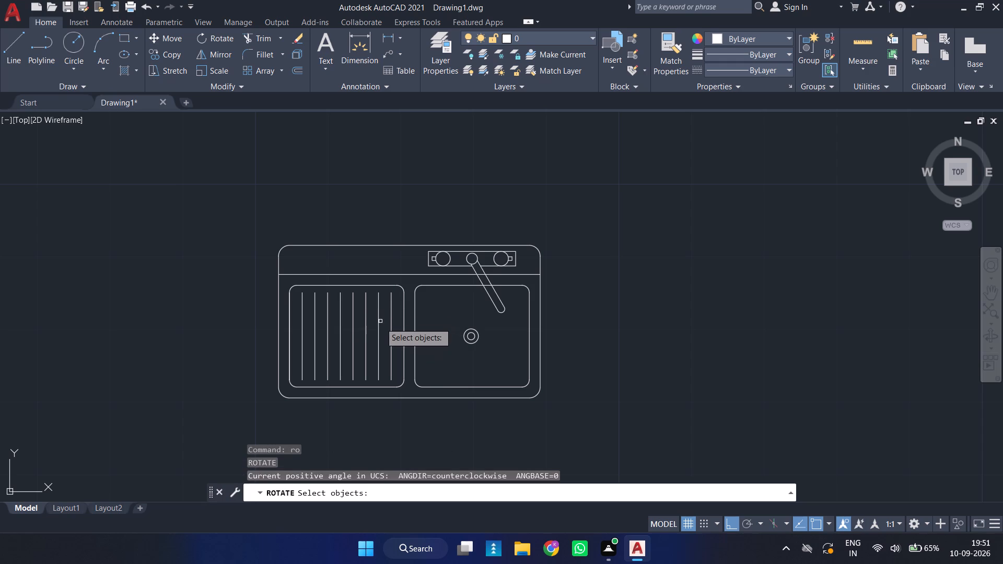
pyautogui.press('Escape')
# Extend the lower ends of the eight drainboard lines to the left bowl's bottom edge.
pyautogui.press('e')
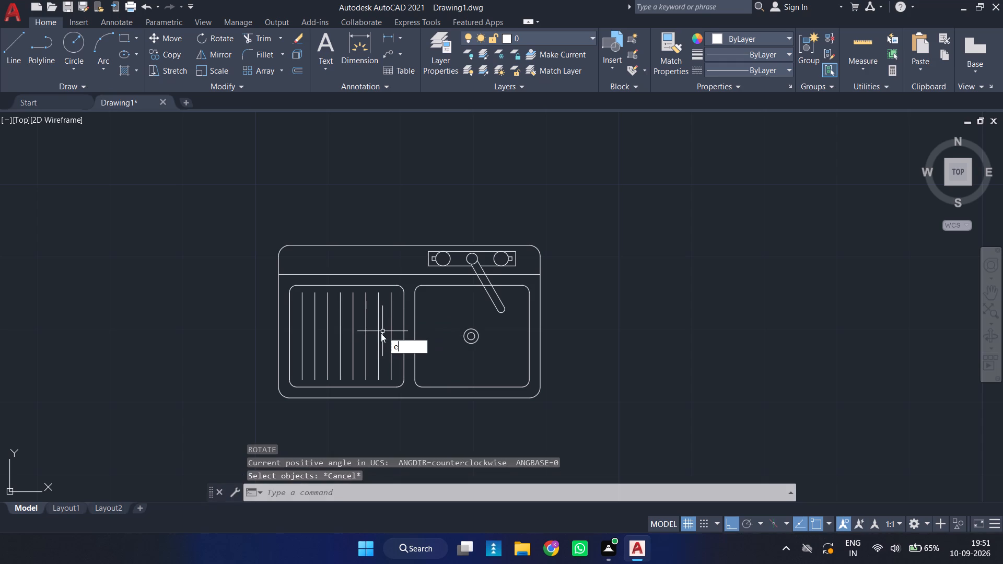
pyautogui.press('x')
pyautogui.write('tr')
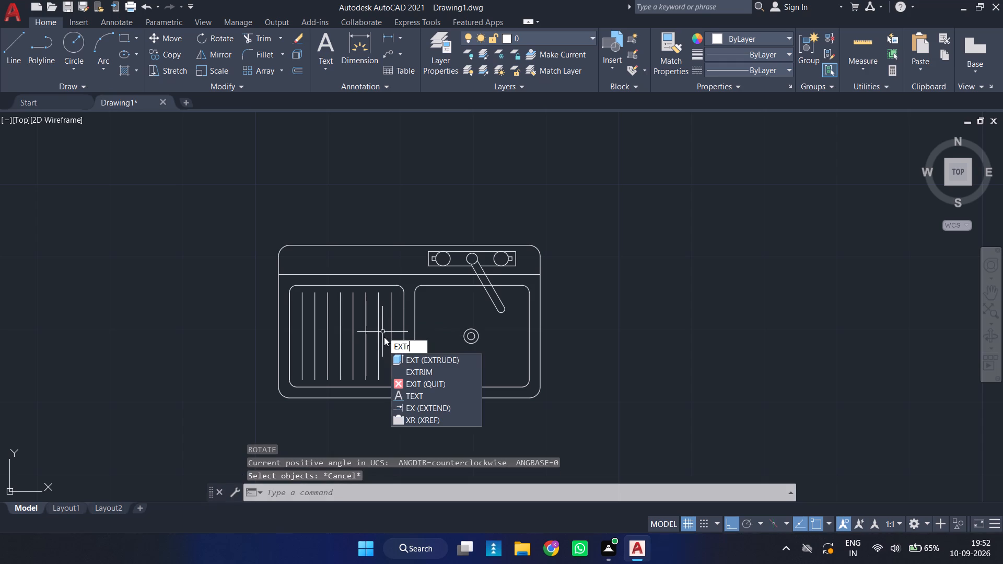
pyautogui.click(428, 409)
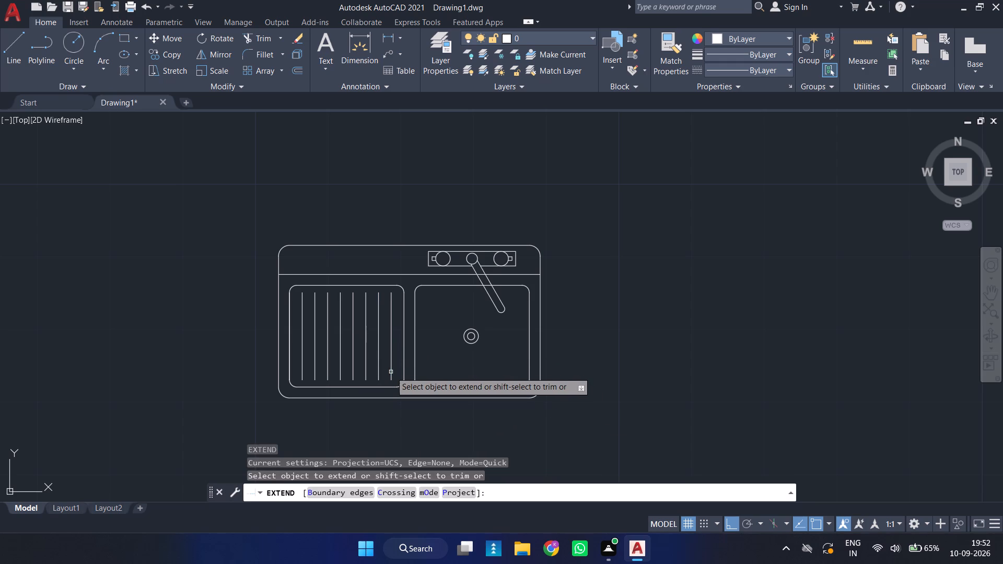
pyautogui.click(391, 372)
pyautogui.click(377, 372)
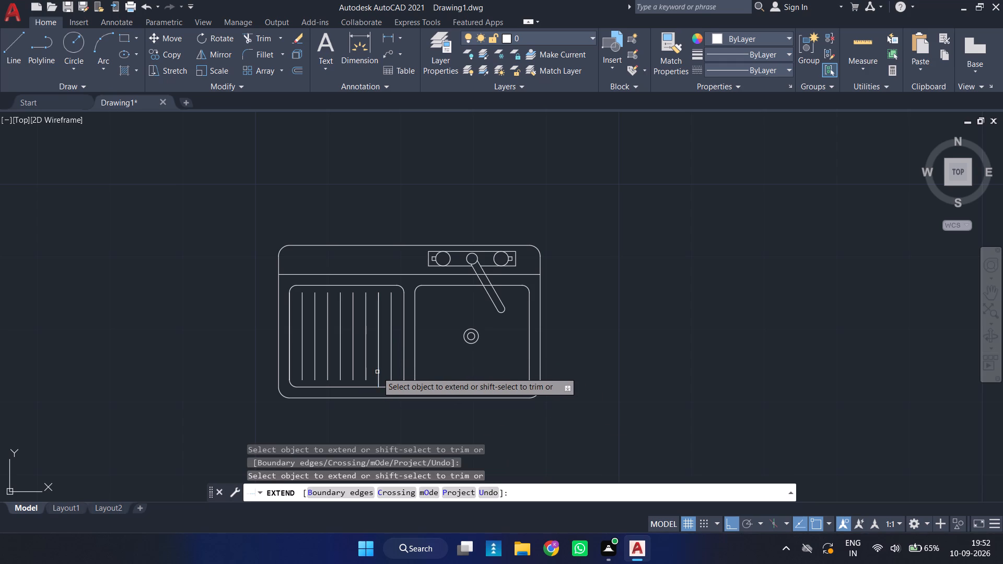
pyautogui.click(366, 376)
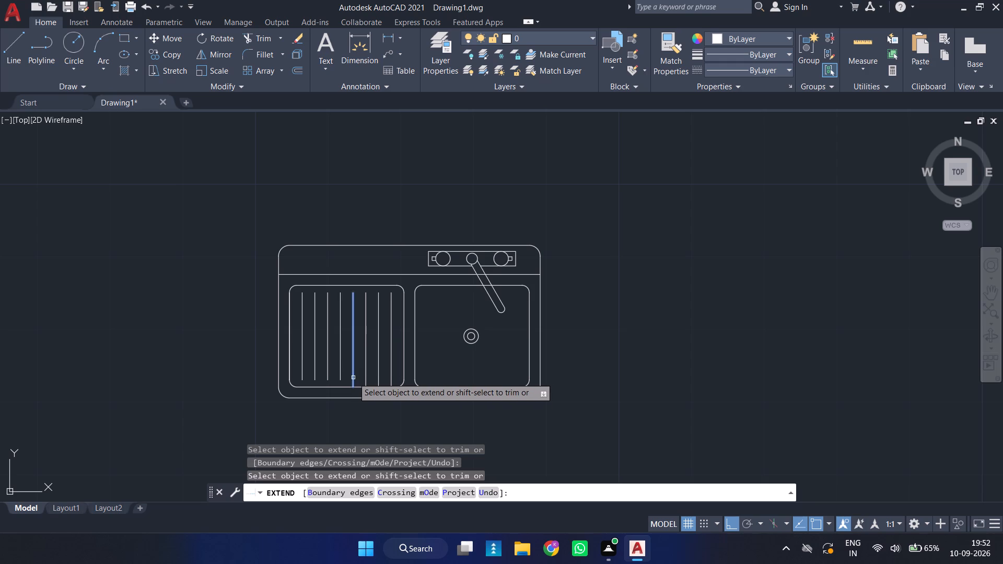
pyautogui.click(353, 378)
pyautogui.click(342, 376)
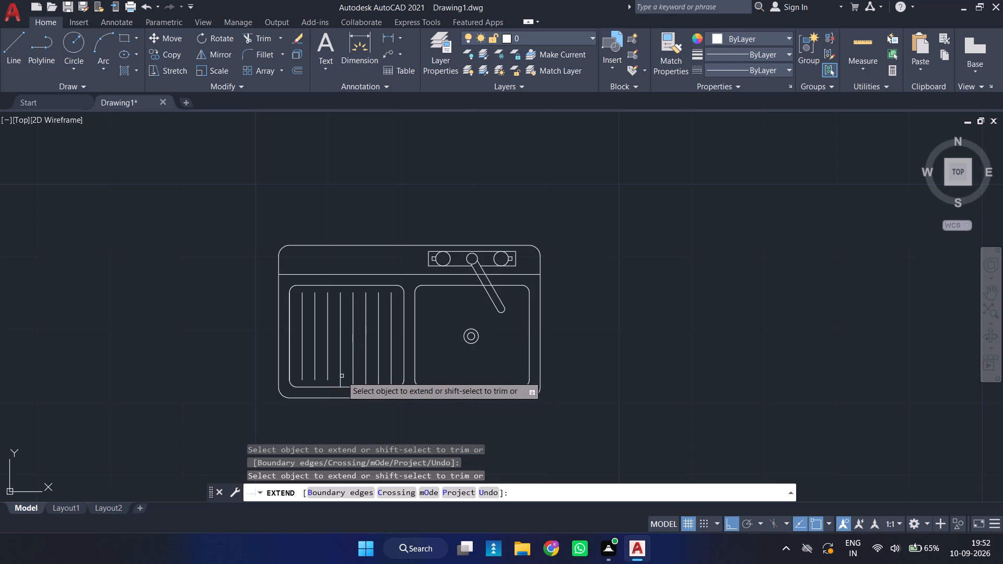
pyautogui.click(329, 376)
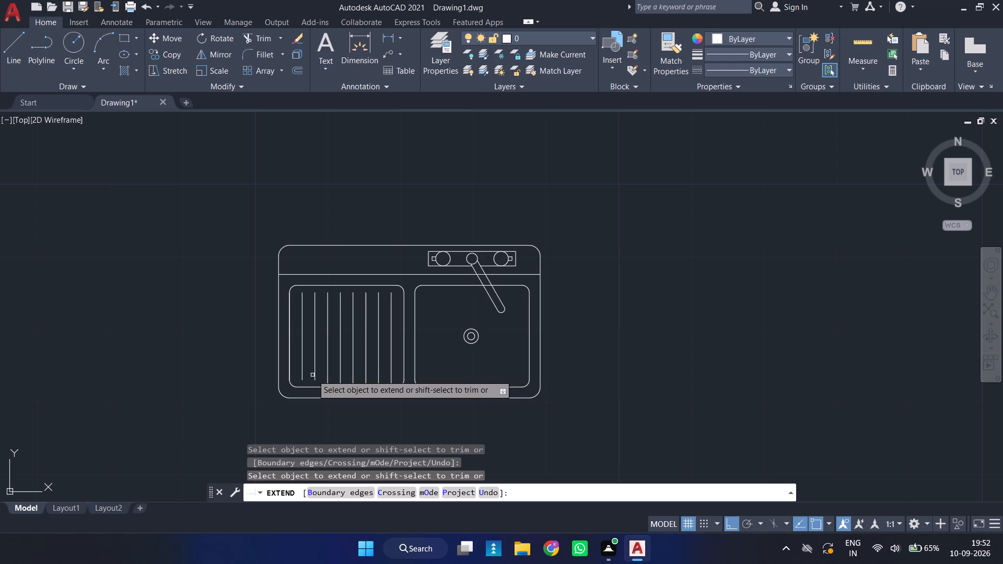
pyautogui.click(315, 378)
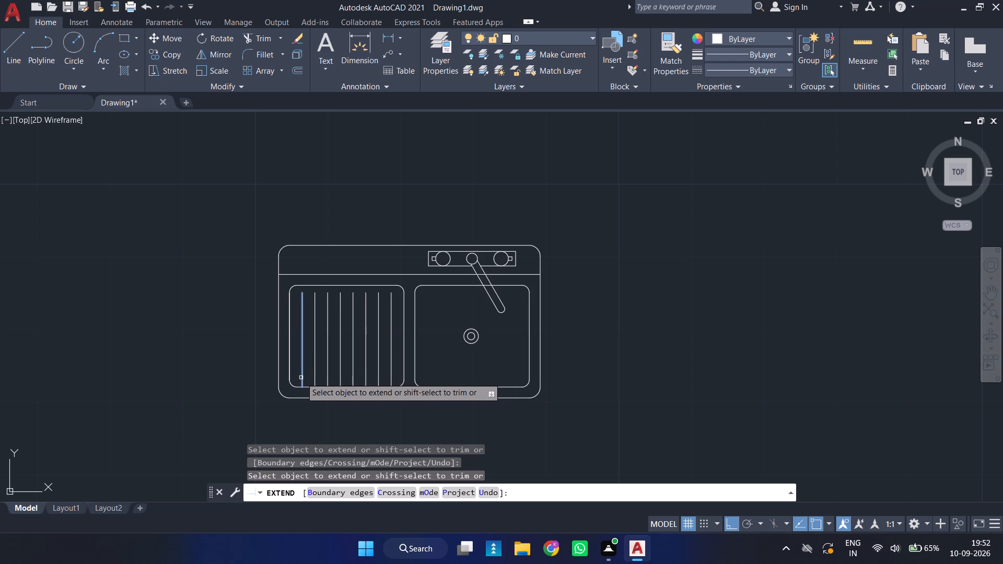
pyautogui.click(301, 378)
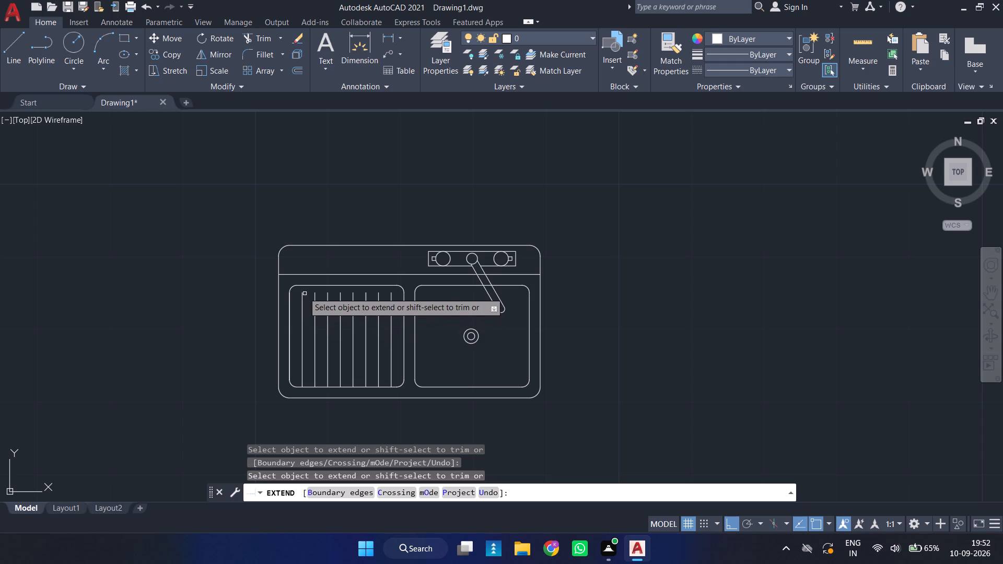
# Extend the upper ends of the eight drainboard lines to the left bowl's top edge.
pyautogui.click(302, 292)
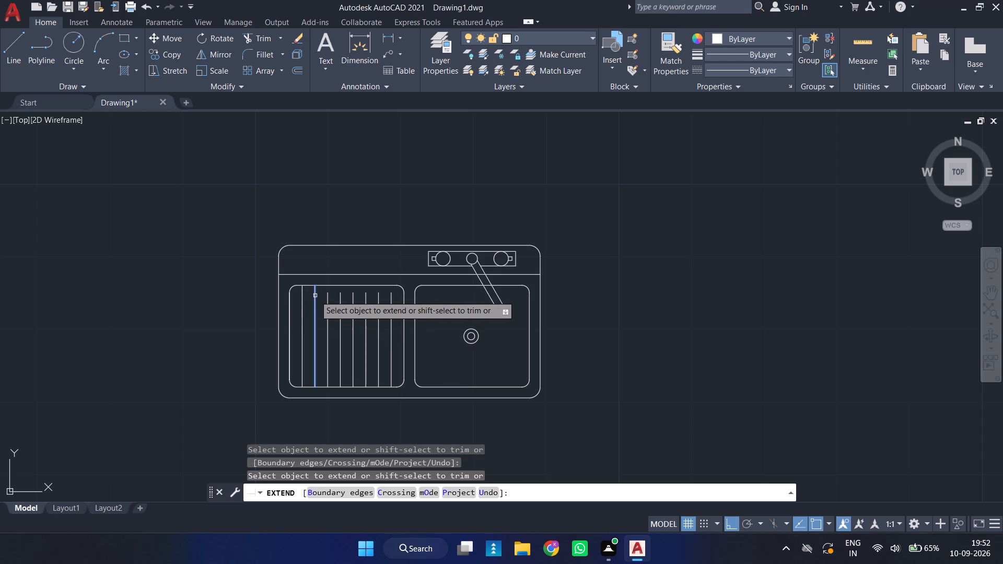
pyautogui.click(315, 296)
pyautogui.click(329, 300)
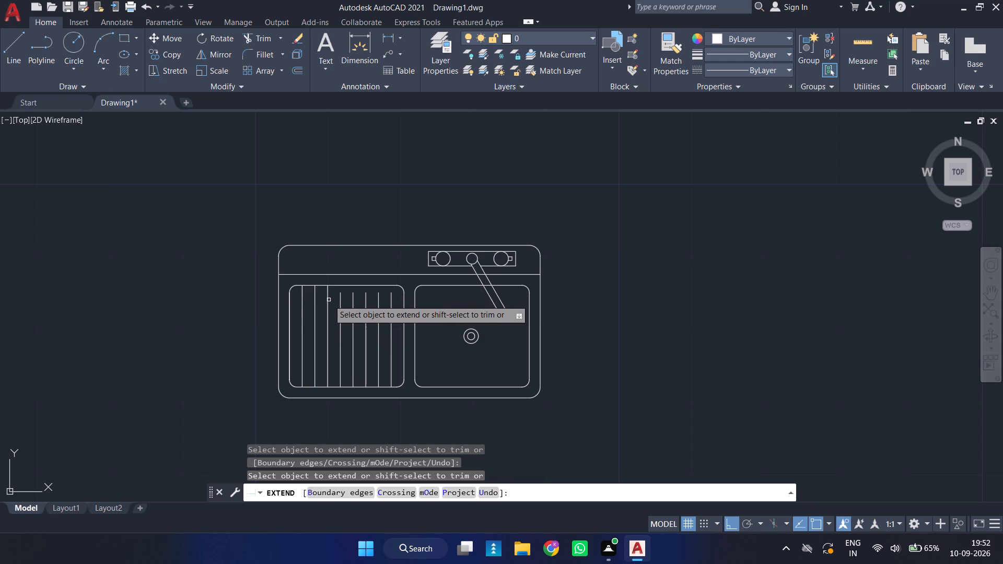
pyautogui.click(341, 300)
pyautogui.click(352, 302)
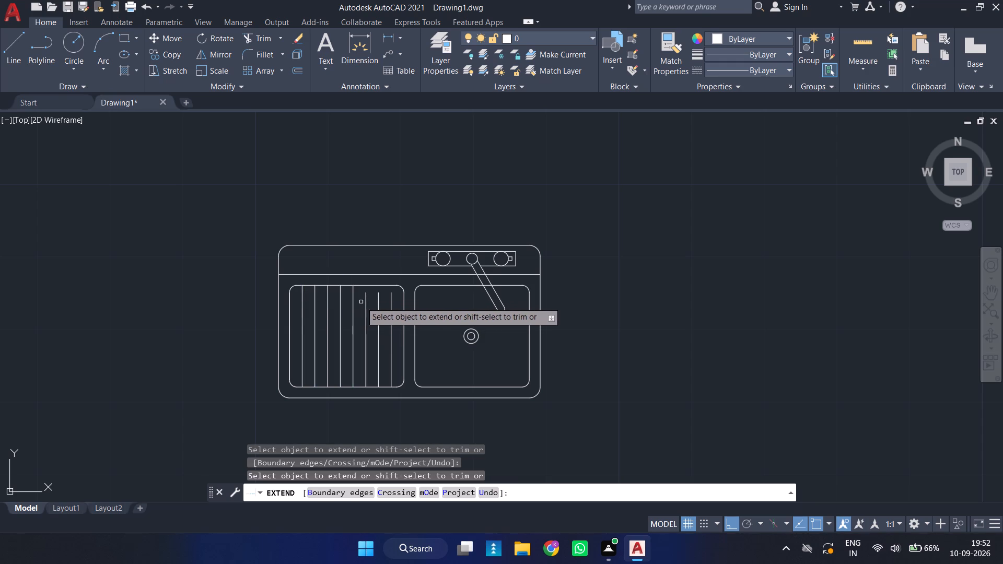
pyautogui.click(366, 302)
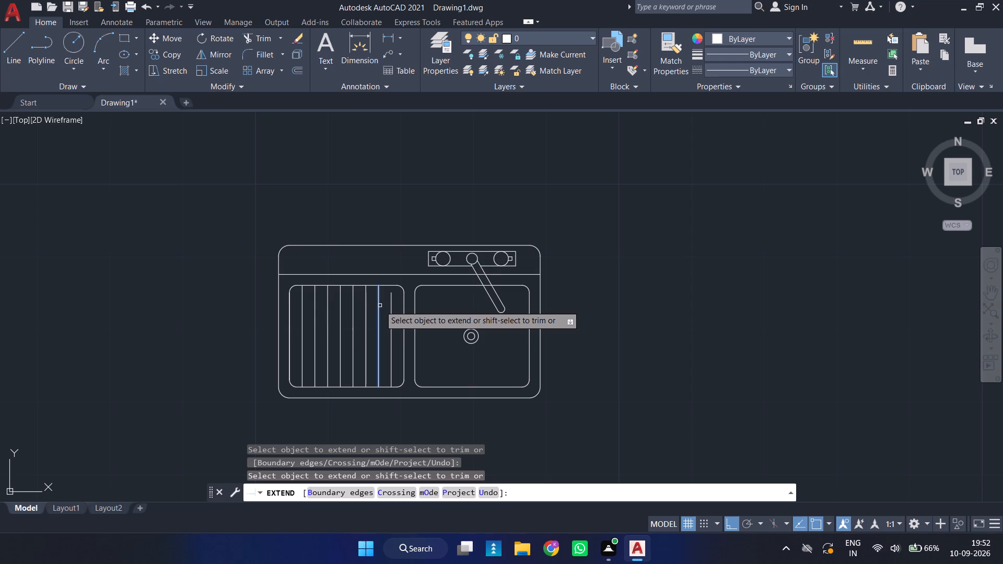
pyautogui.click(380, 305)
pyautogui.click(390, 301)
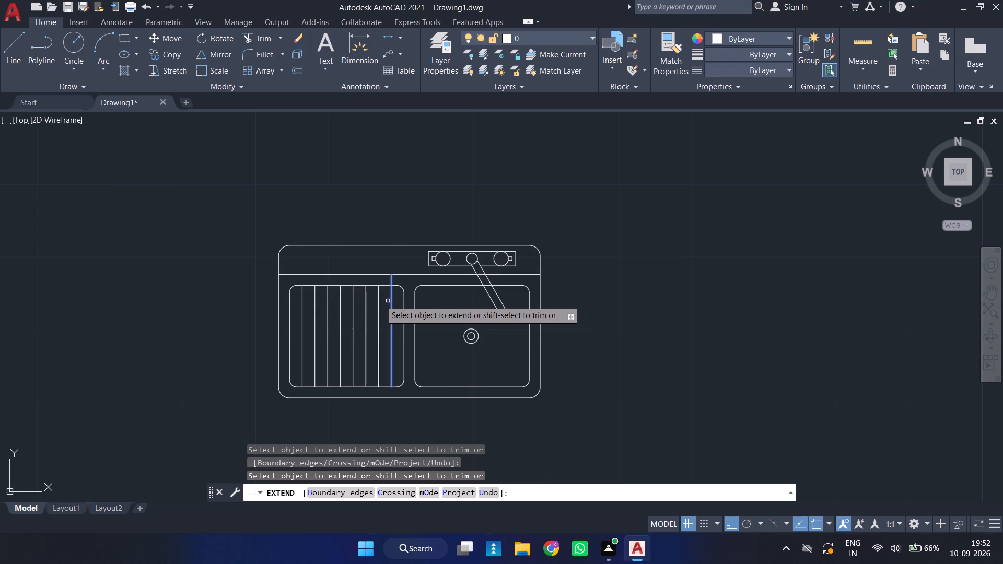
pyautogui.press('Escape')
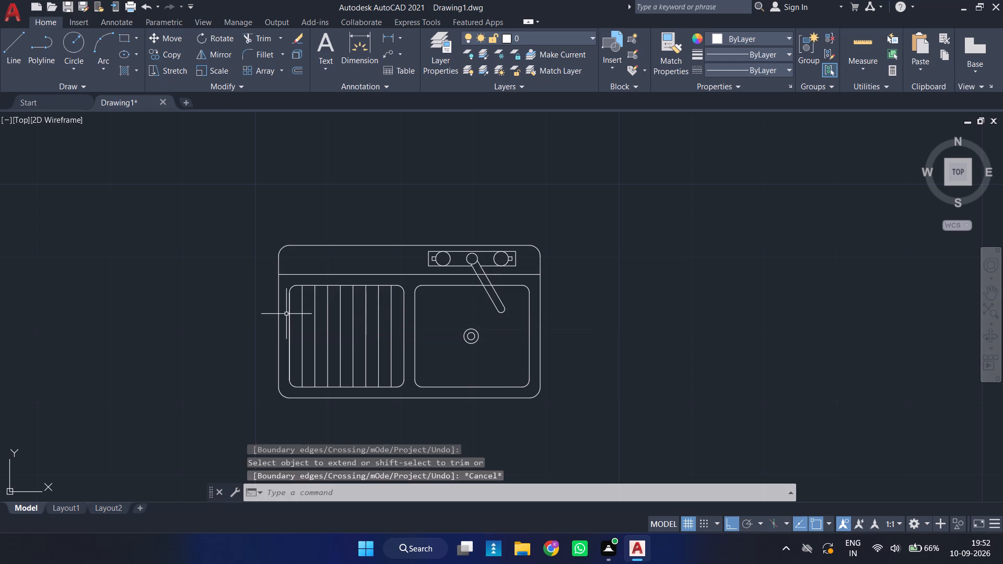
# Trim away the overlapping duplicate line along the left bowl's left edge.
pyautogui.write('td')
pyautogui.press('BackSpace')
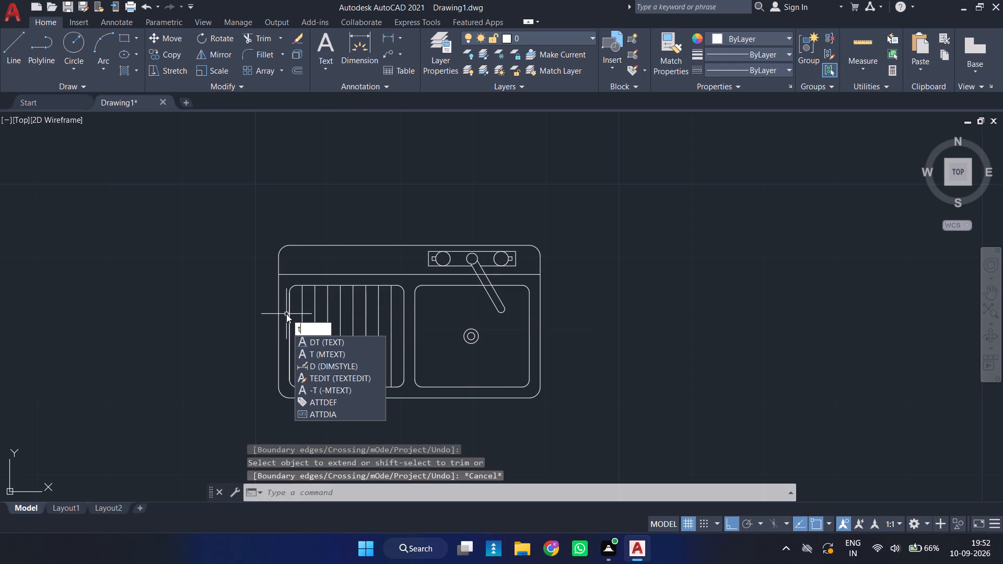
pyautogui.write('r')
pyautogui.press('space')
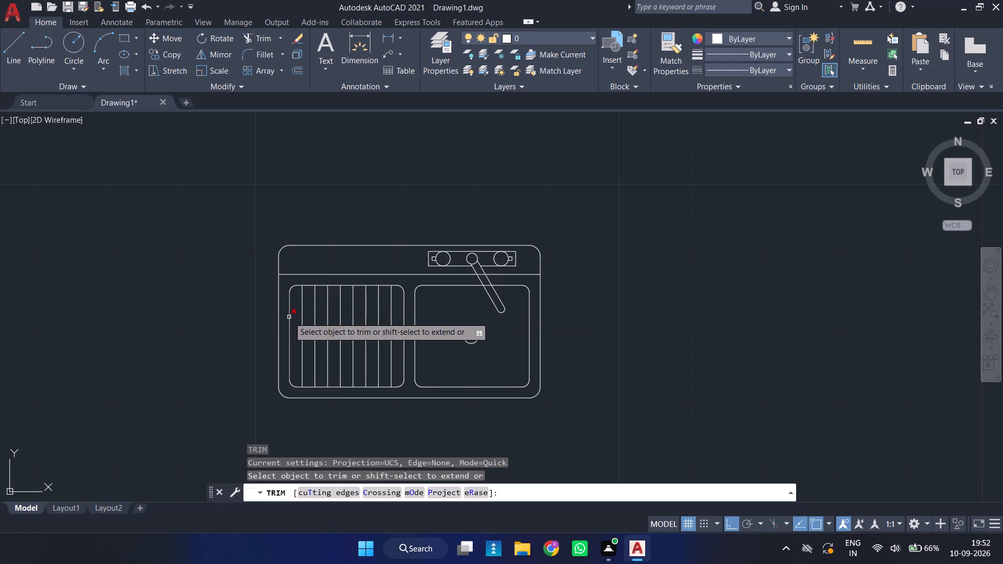
pyautogui.click(289, 318)
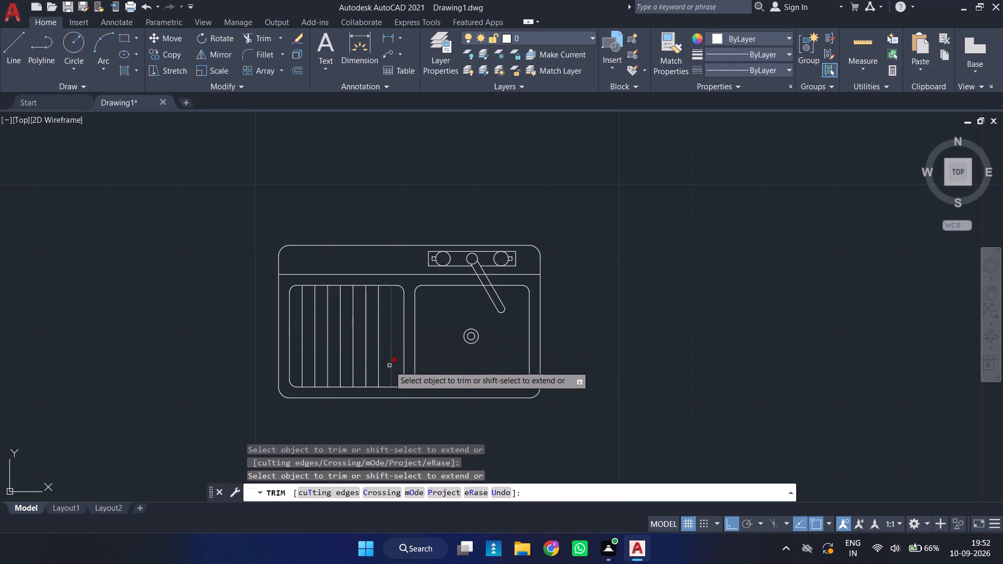
pyautogui.press('Escape')
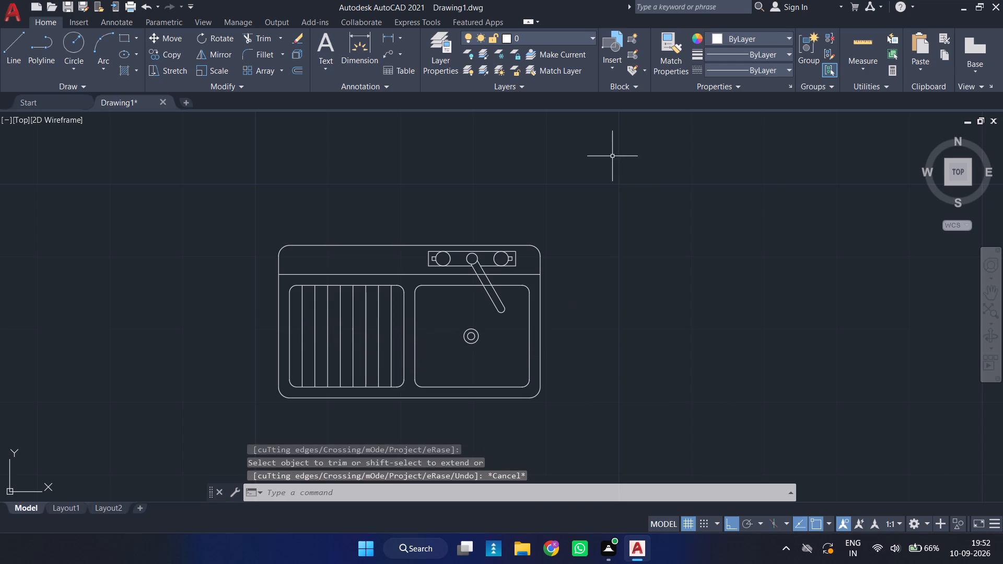
# Define the whole sink with its faucet and drainboard as a block named sink, based at the midpoint of its back edge.
pyautogui.click(612, 182)
pyautogui.click(258, 436)
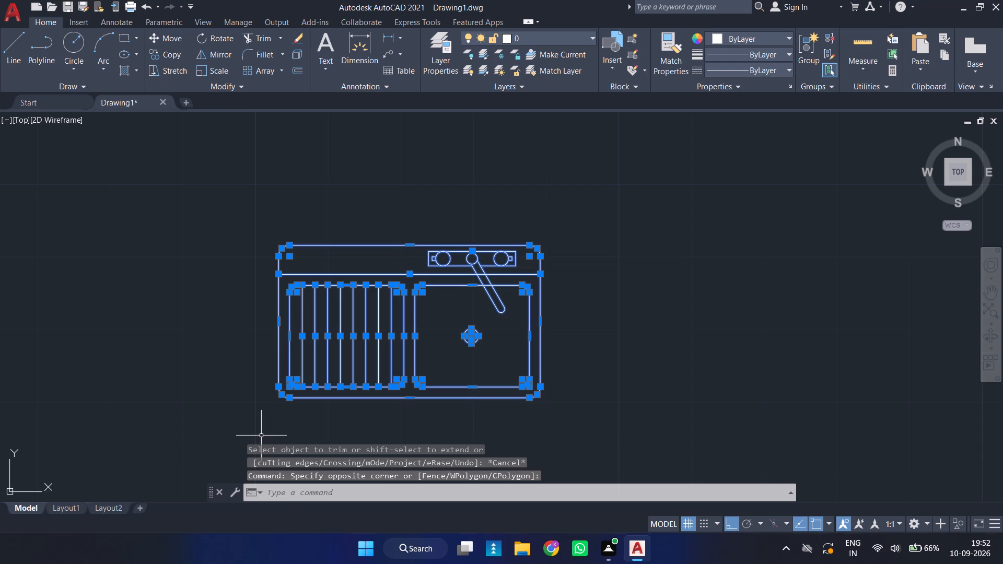
pyautogui.press('g')
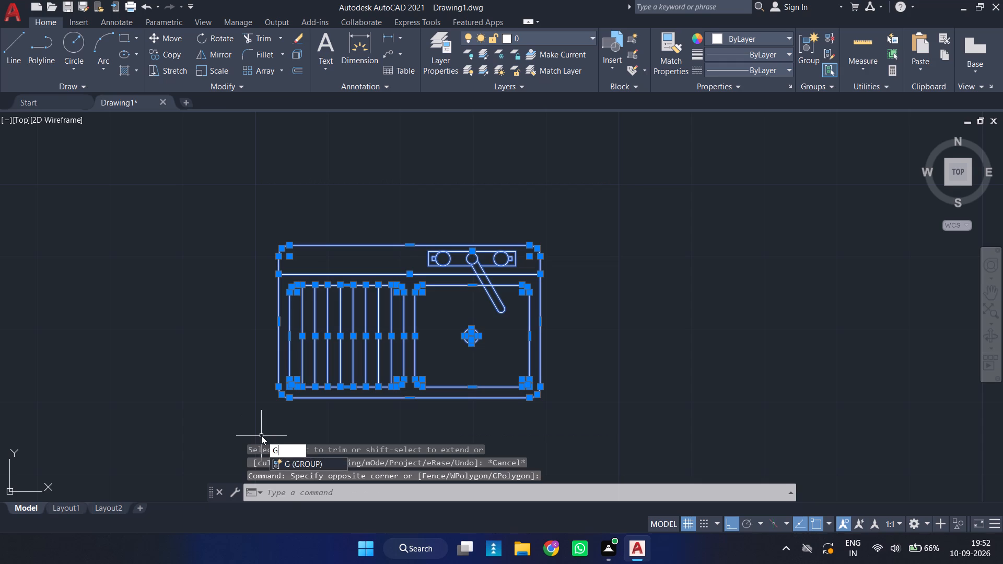
pyautogui.press('BackSpace')
pyautogui.write('block')
pyautogui.press('Return')
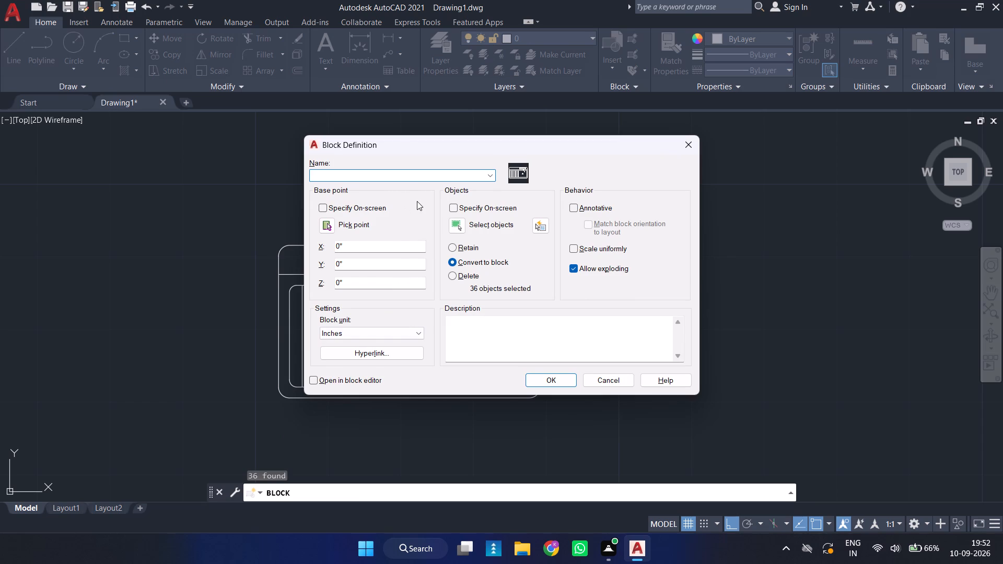
pyautogui.write('sink')
pyautogui.click(333, 225)
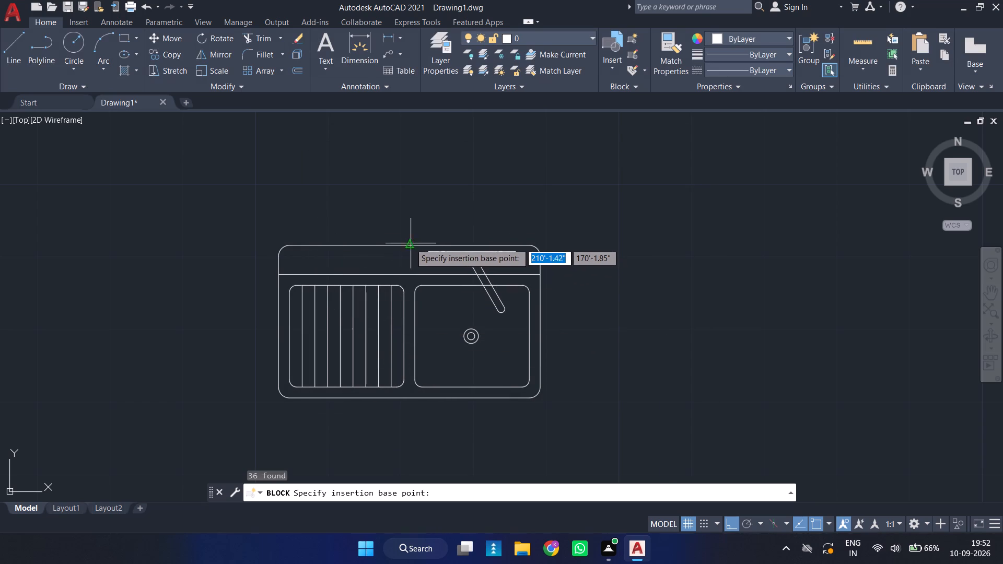
pyautogui.click(410, 243)
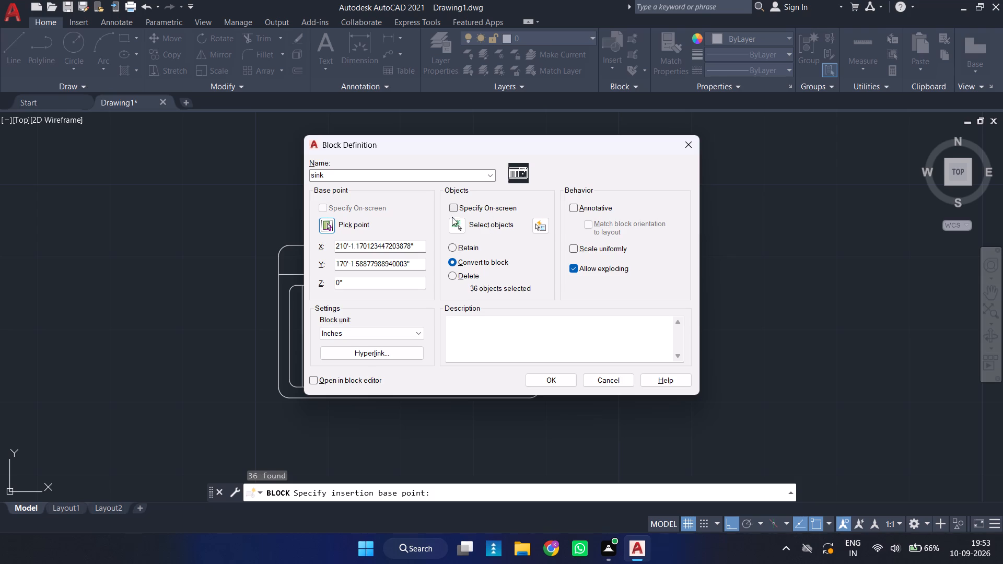
pyautogui.click(462, 224)
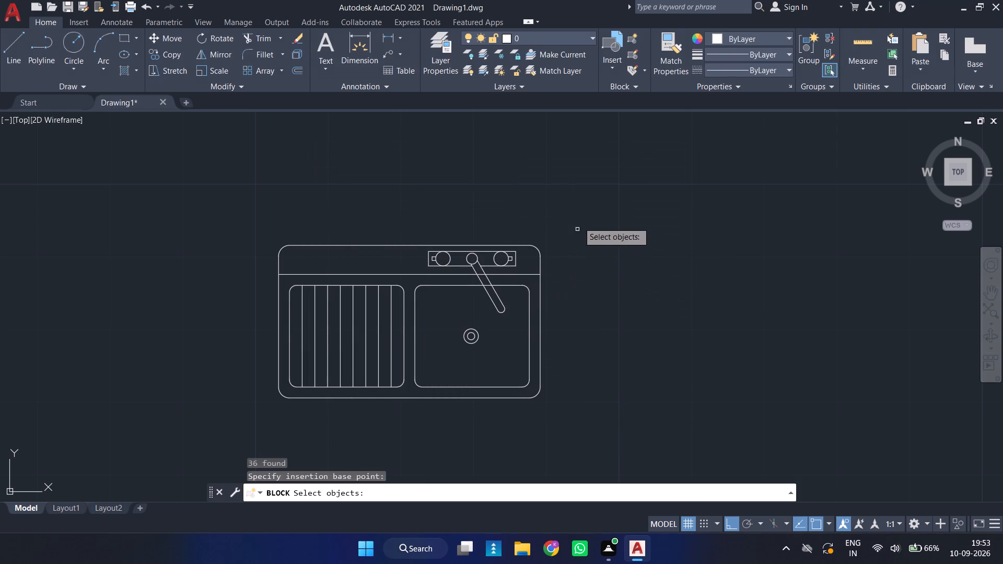
pyautogui.click(578, 220)
pyautogui.click(260, 417)
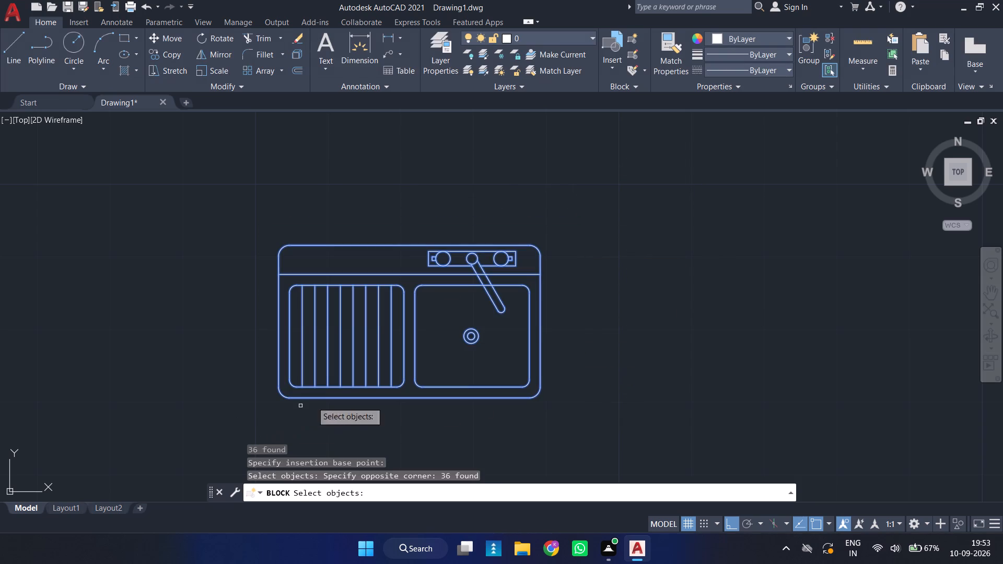
pyautogui.rightClick(623, 274)
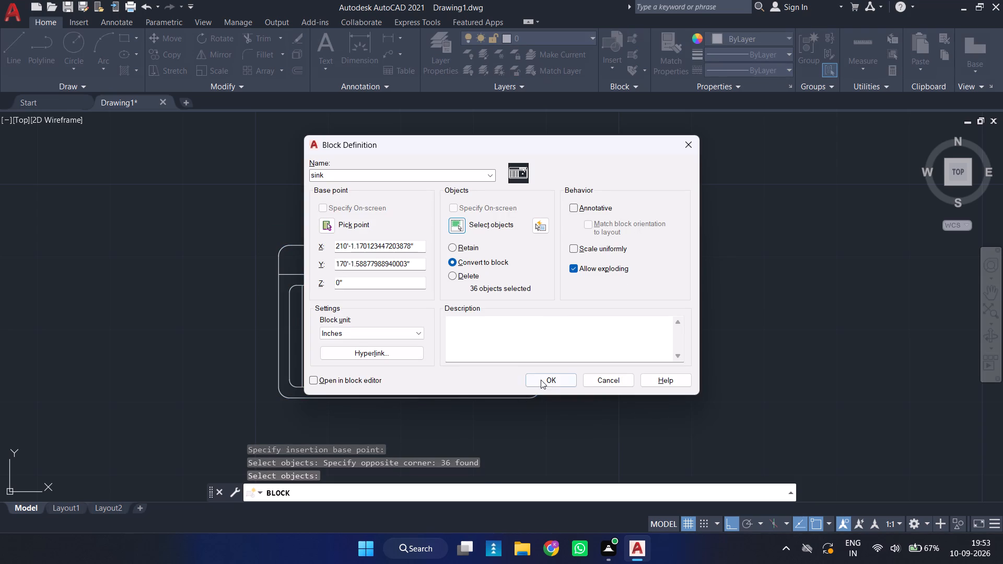
pyautogui.click(552, 380)
# Examine the sink block next to the floor plan and its kitchen counter, and look at the sink up close.
pyautogui.scroll(-4, 554, 294)
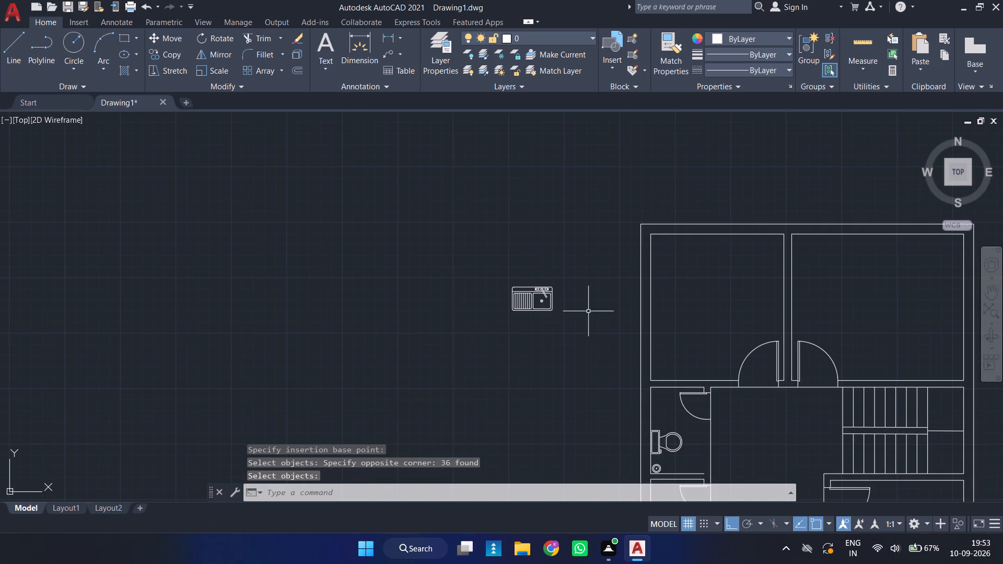
pyautogui.moveTo(588, 312); pyautogui.dragTo(570, 147, button='middle')
pyautogui.scroll(-2, 572, 151)
pyautogui.scroll(1, 573, 153)
pyautogui.moveTo(572, 158); pyautogui.dragTo(563, 207, button='middle')
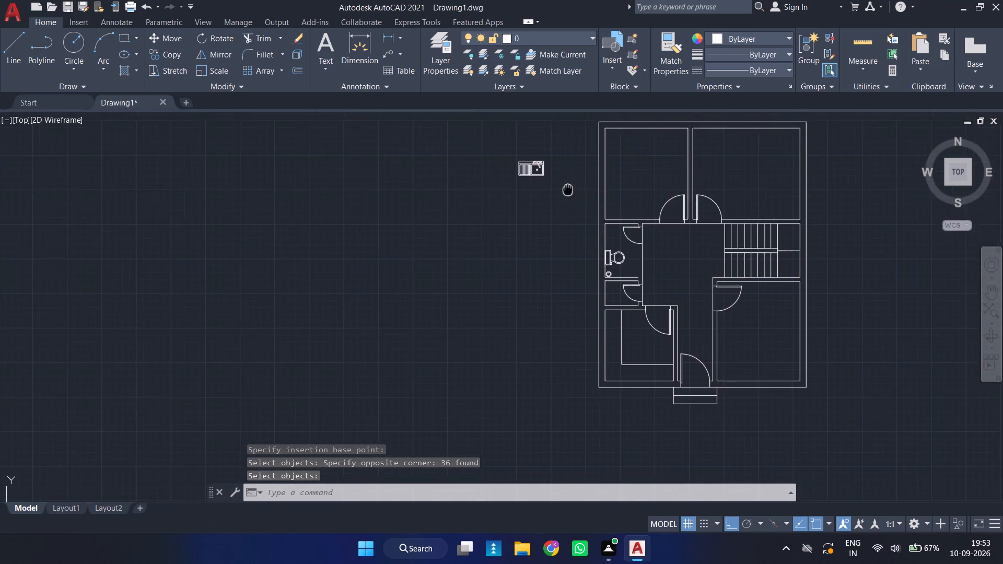
pyautogui.moveTo(563, 207); pyautogui.dragTo(517, 248, button='middle')
pyautogui.scroll(-1, 556, 226)
pyautogui.scroll(2, 568, 234)
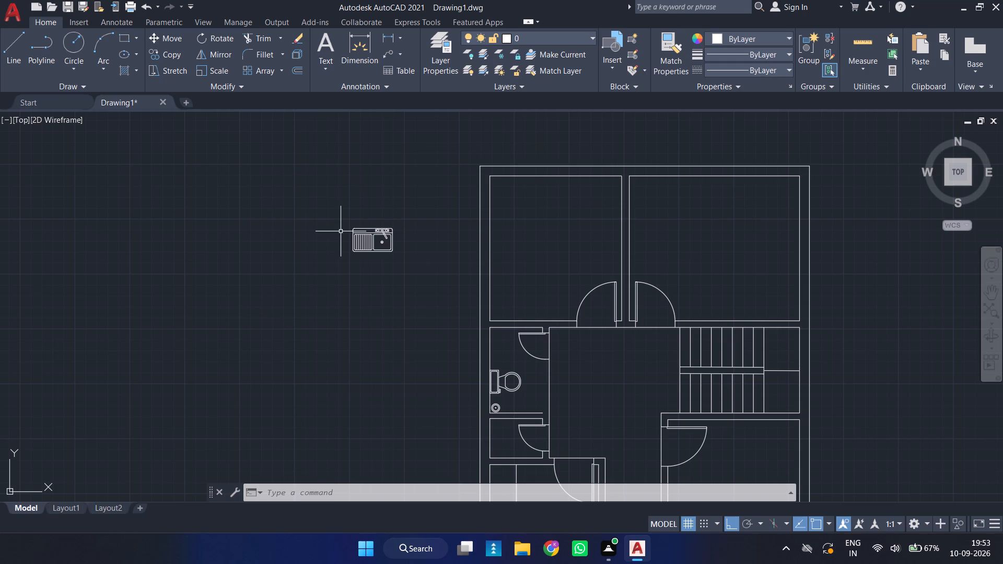
pyautogui.scroll(3, 370, 237)
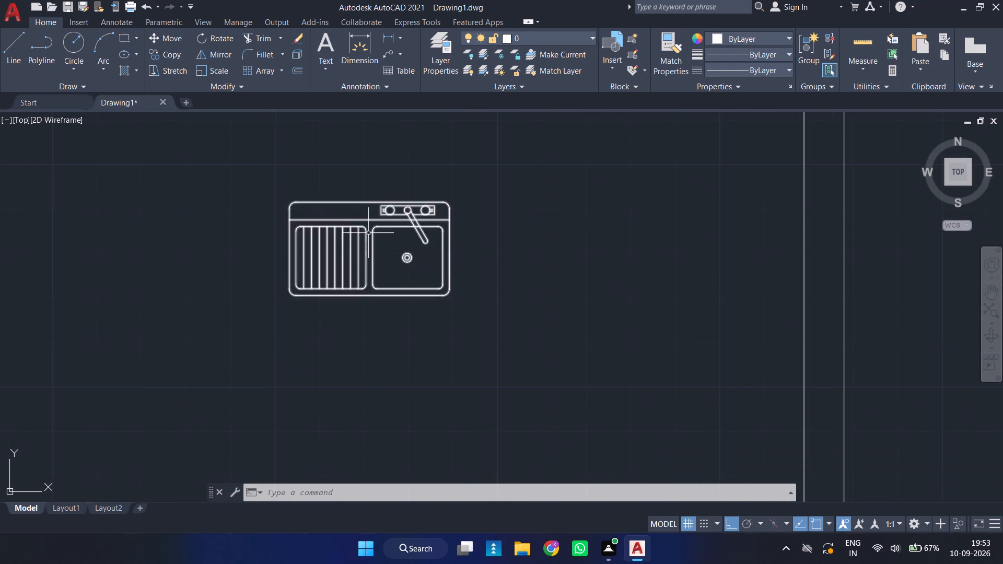
pyautogui.scroll(1, 368, 231)
pyautogui.moveTo(368, 231); pyautogui.dragTo(440, 222, button='middle')
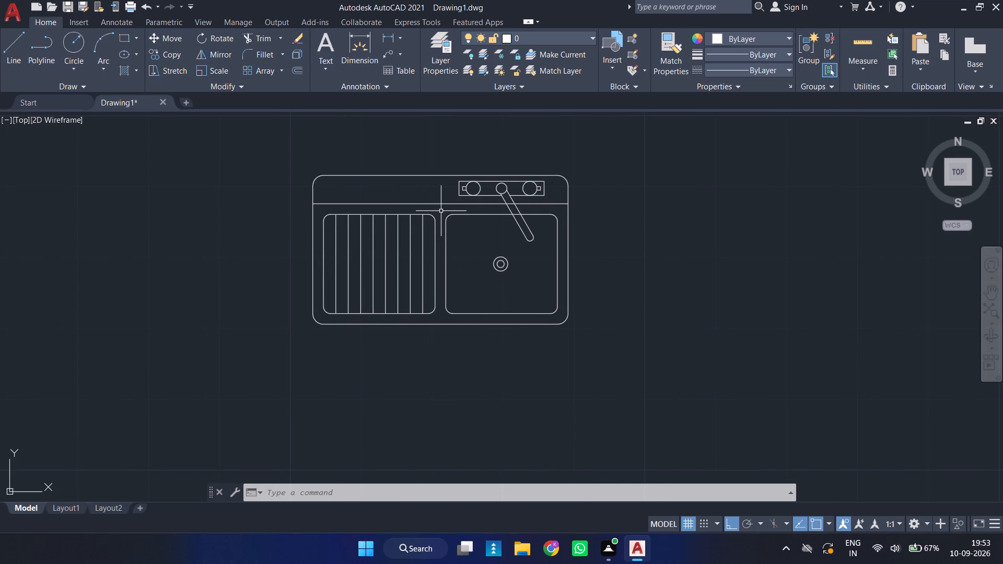
# Rotate the sink block with Ortho on until its faucet edge faces left and the drainboard lies below the bowl.
pyautogui.press('Escape')
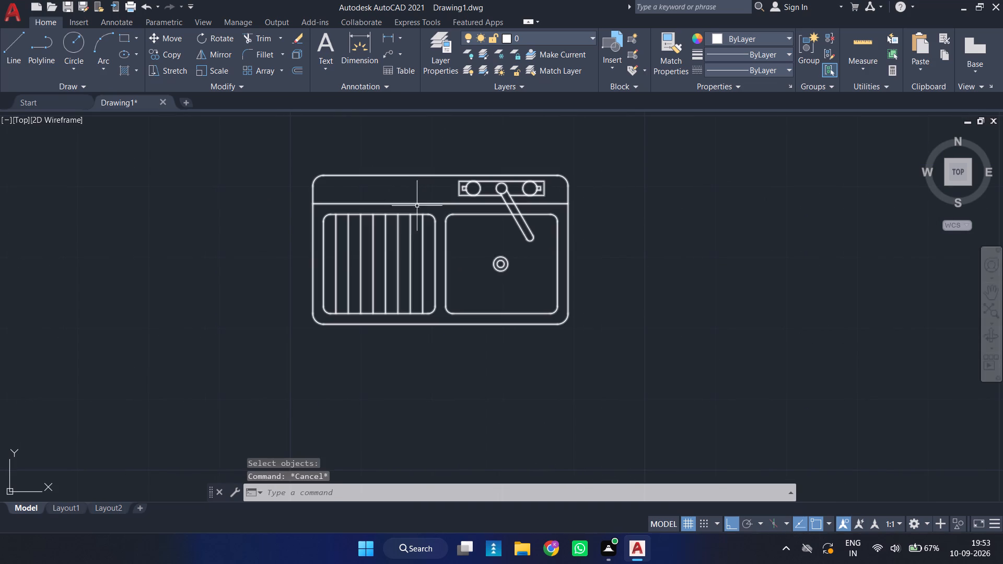
pyautogui.scroll(-2, 693, 216)
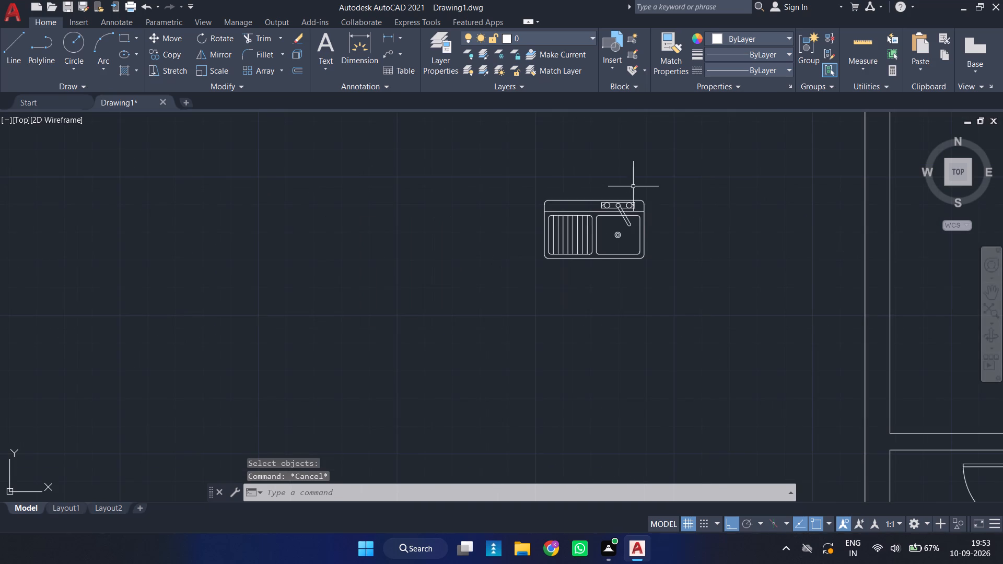
pyautogui.click(659, 181)
pyautogui.click(574, 331)
pyautogui.write('ro')
pyautogui.press('Return')
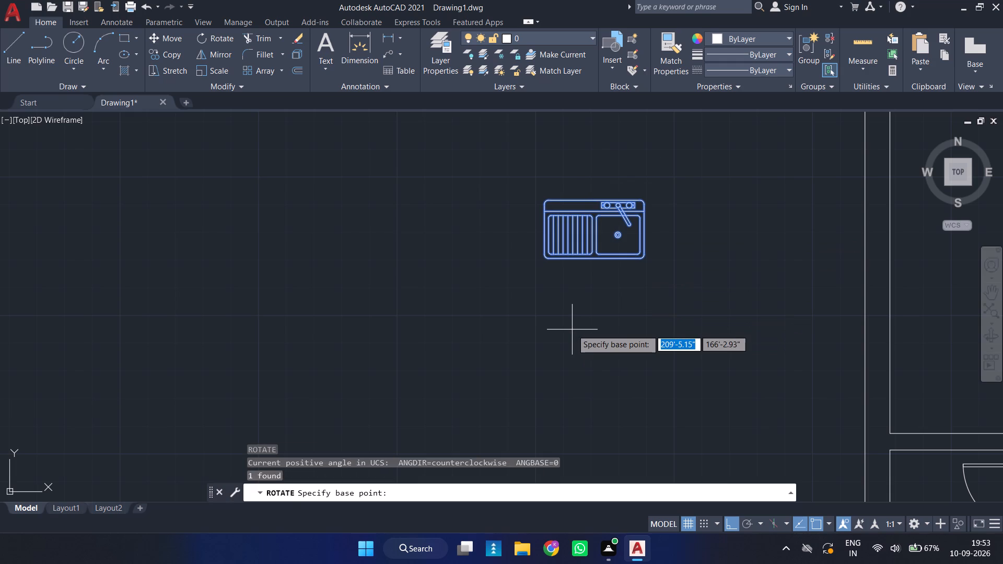
pyautogui.click(546, 255)
pyautogui.click(557, 378)
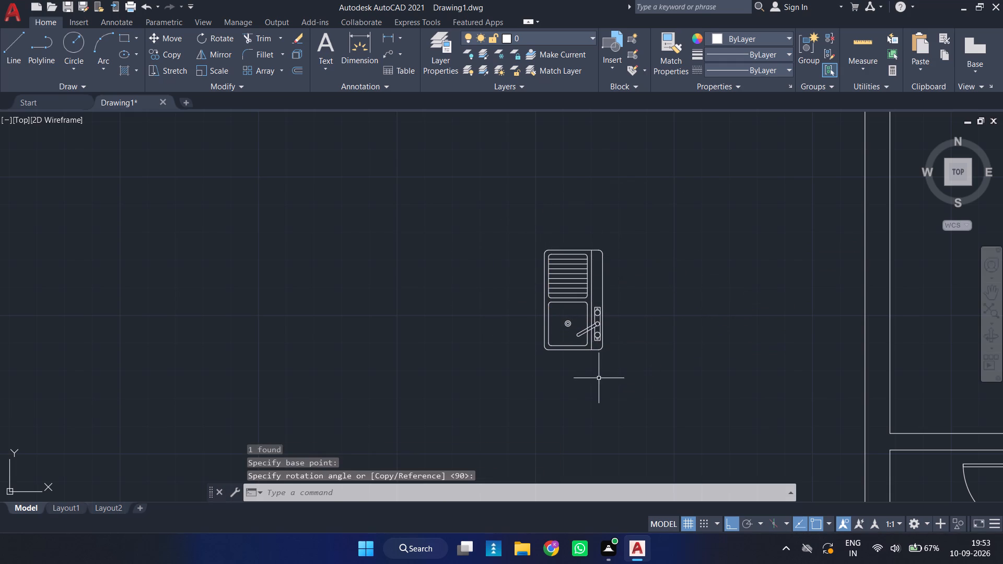
pyautogui.click(602, 275)
pyautogui.press('space')
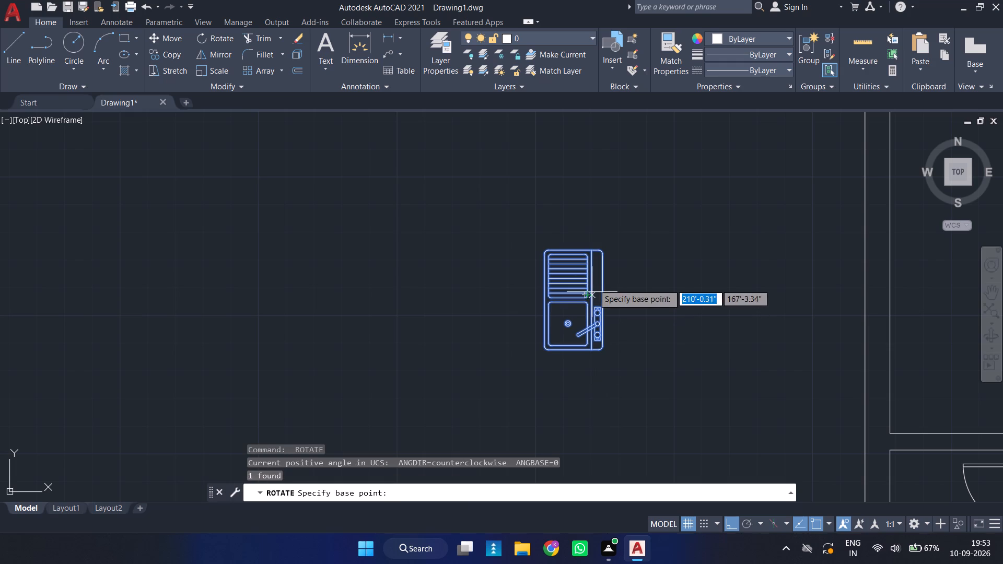
pyautogui.click(602, 250)
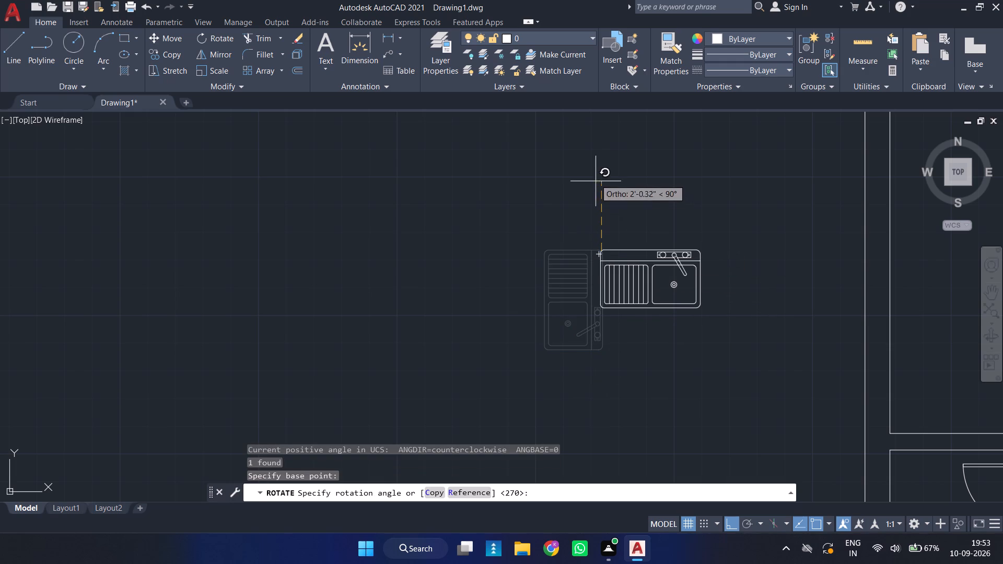
pyautogui.click(514, 263)
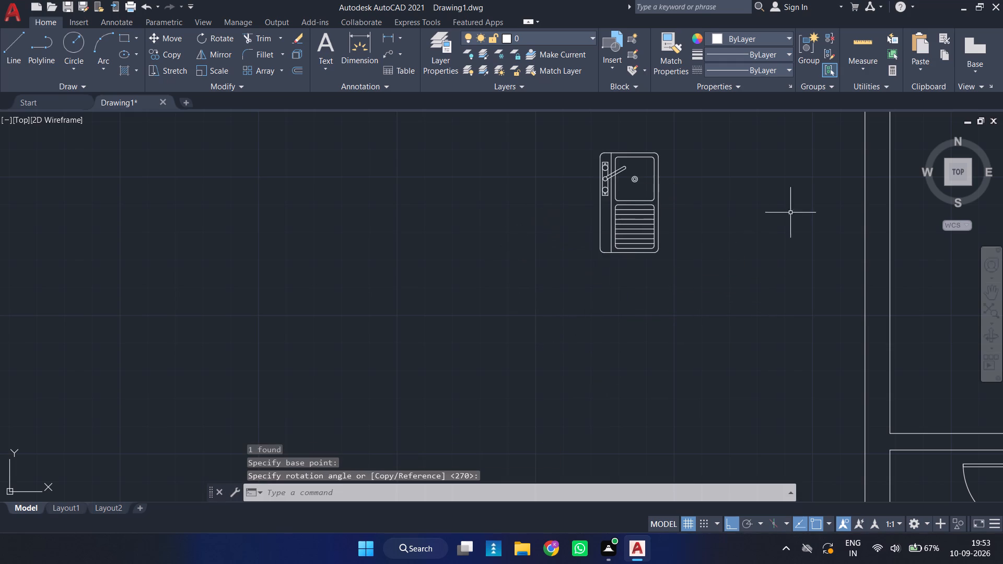
# Move the sink block onto the kitchen counter, with its back edge just off the inner face of the left outer wall.
pyautogui.click(600, 195)
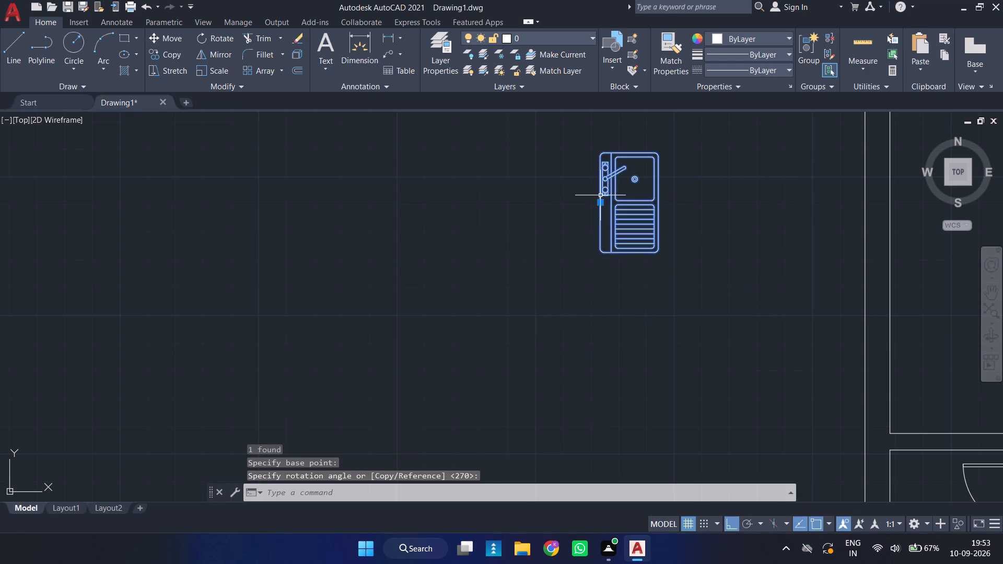
pyautogui.click(600, 204)
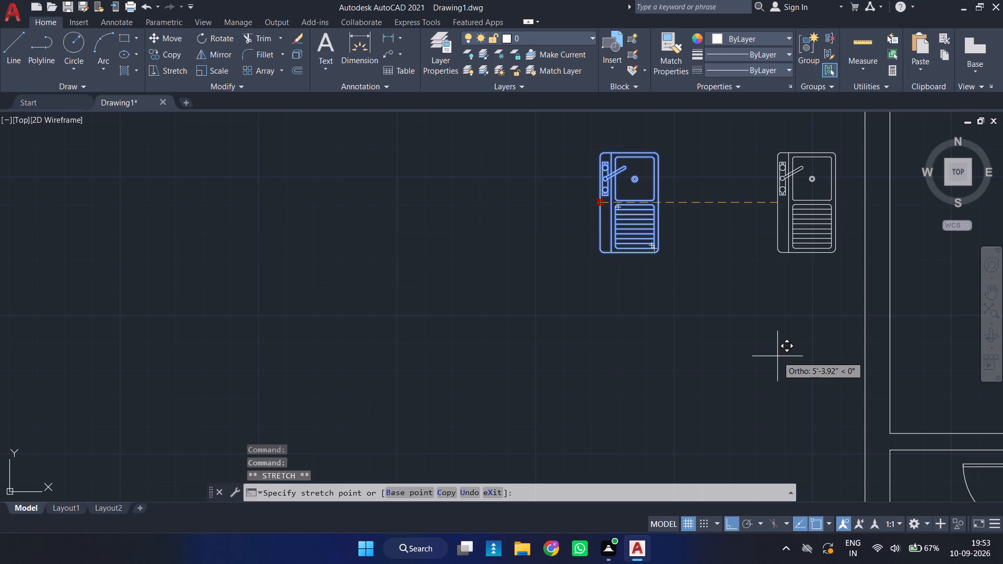
pyautogui.press('F8')
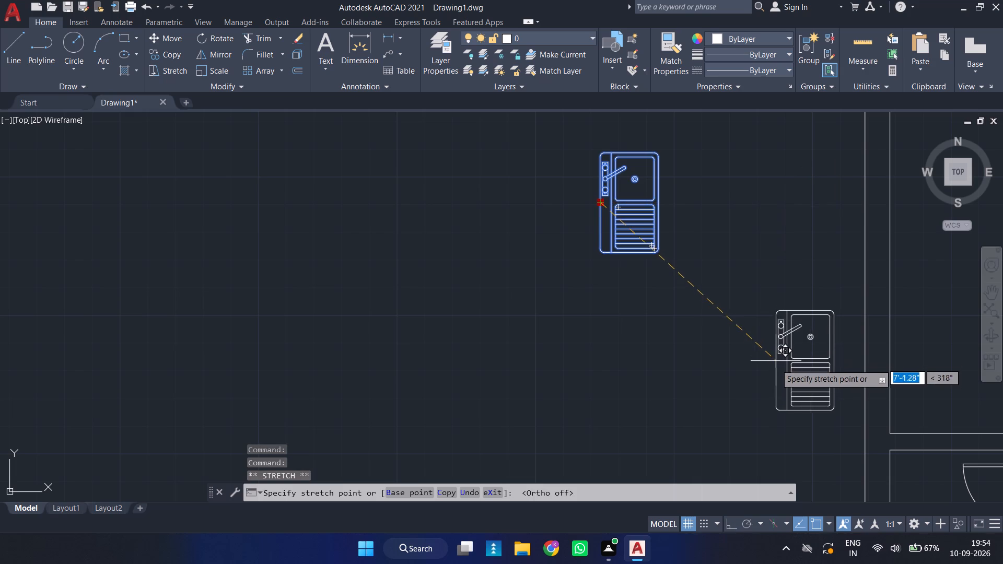
pyautogui.scroll(-3, 798, 365)
pyautogui.moveTo(833, 462); pyautogui.dragTo(814, 277, button='middle')
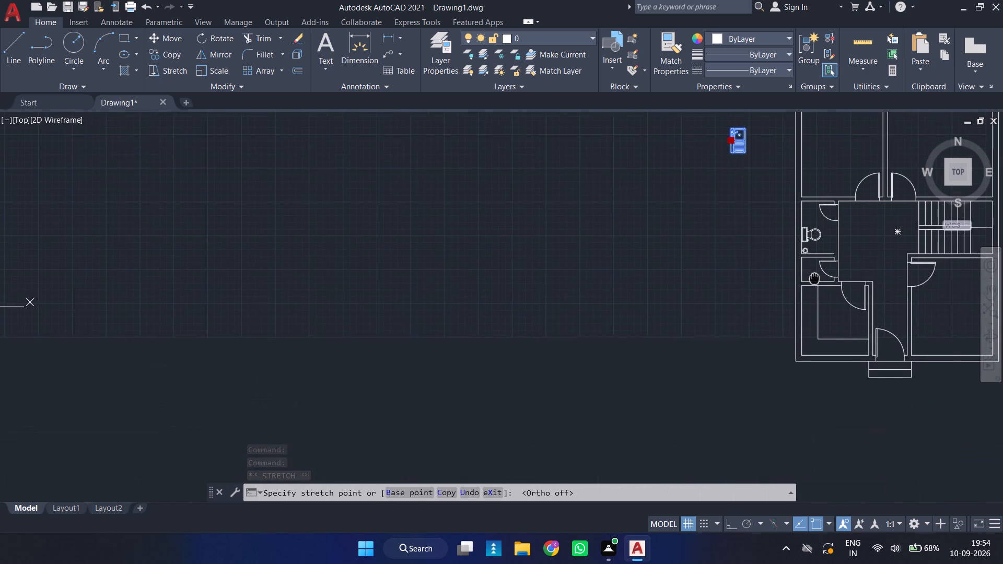
pyautogui.moveTo(814, 277); pyautogui.dragTo(814, 275, button='middle')
pyautogui.scroll(5, 808, 304)
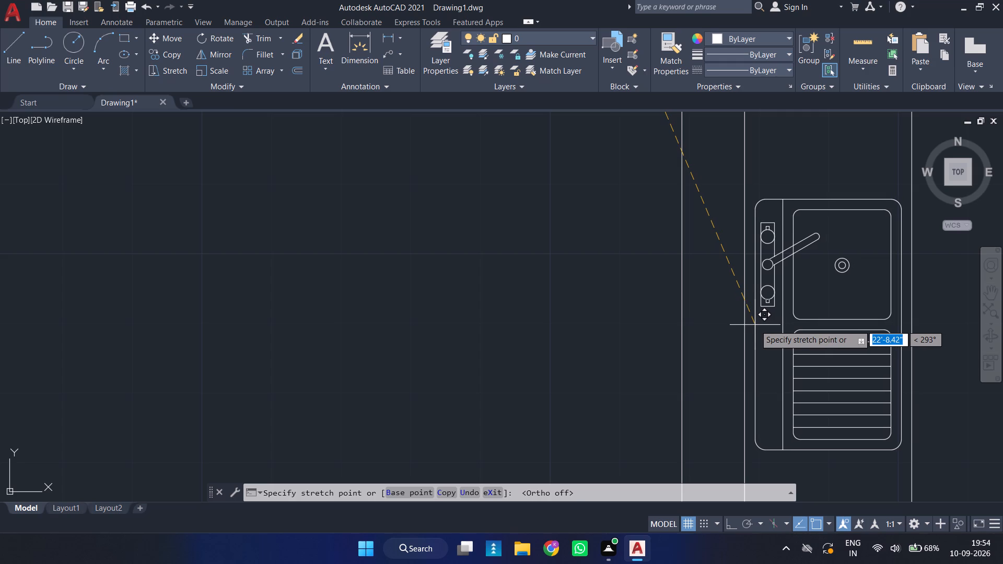
pyautogui.scroll(-2, 755, 325)
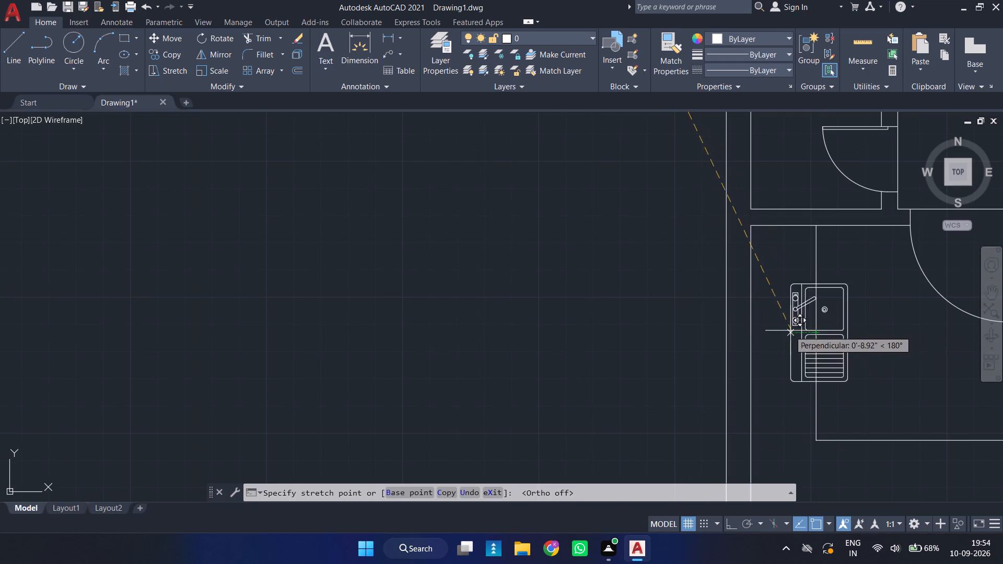
pyautogui.scroll(2, 764, 331)
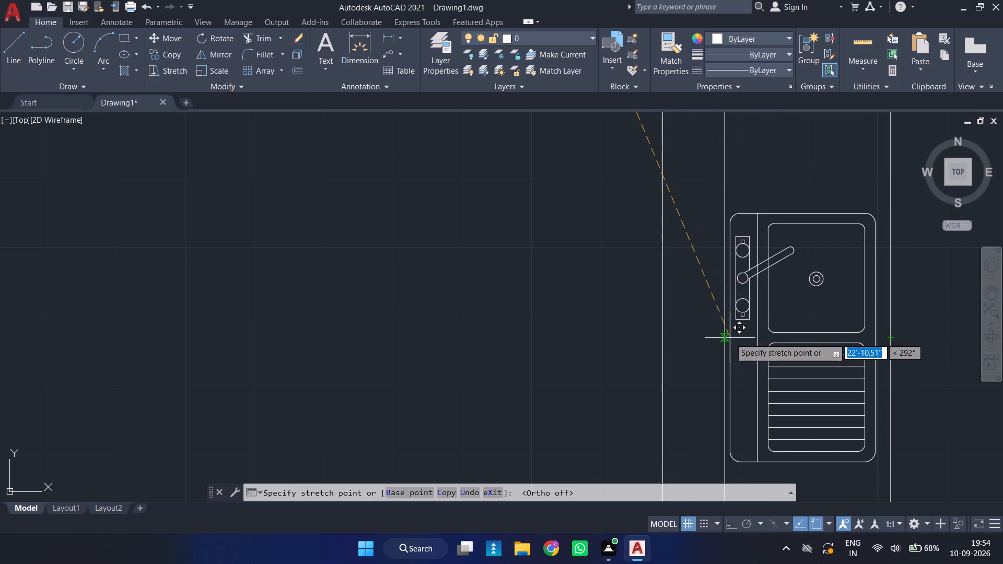
pyautogui.click(733, 338)
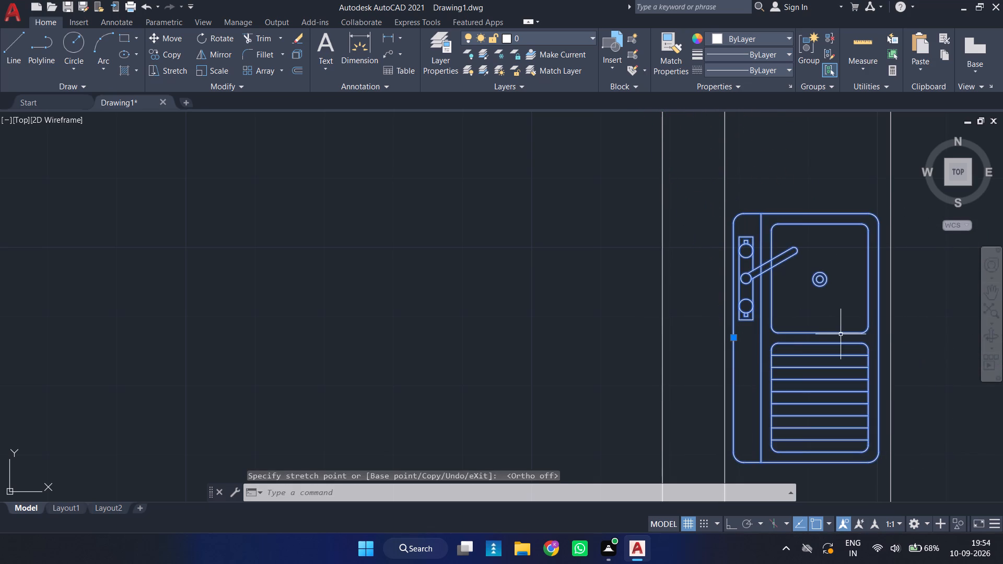
pyautogui.press('Escape')
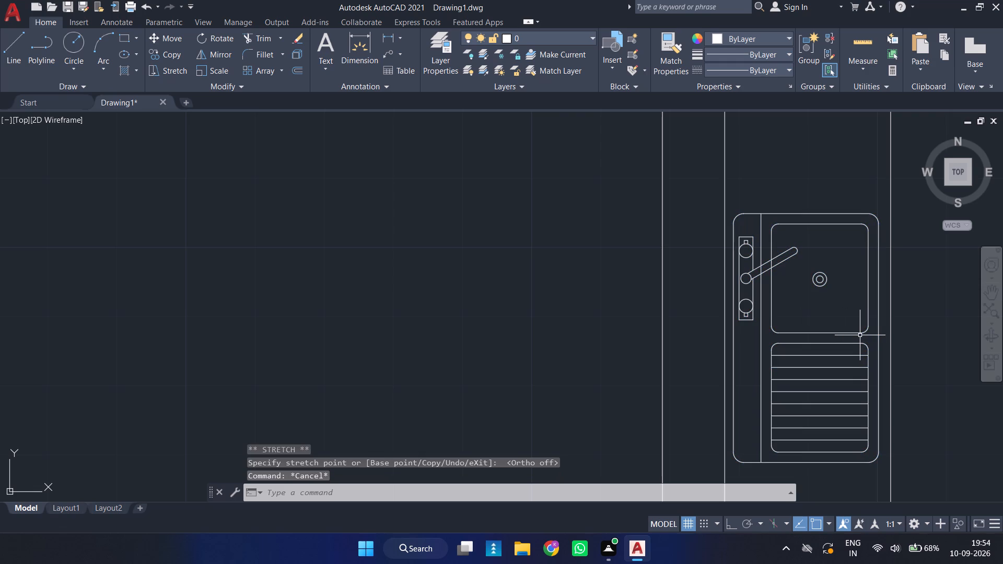
pyautogui.scroll(-2, 878, 331)
pyautogui.moveTo(905, 349); pyautogui.dragTo(728, 239, button='middle')
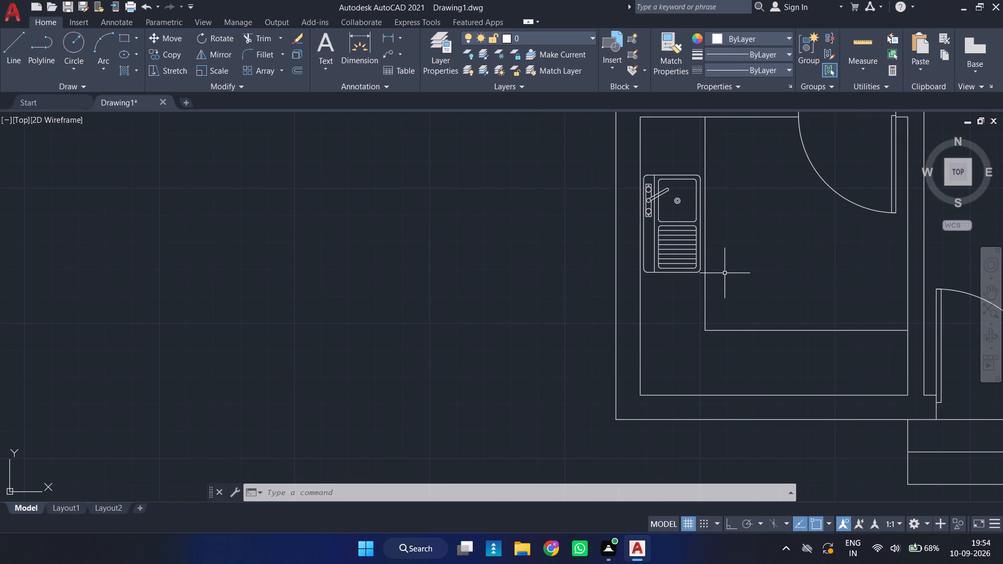
pyautogui.moveTo(733, 276); pyautogui.dragTo(636, 335, button='middle')
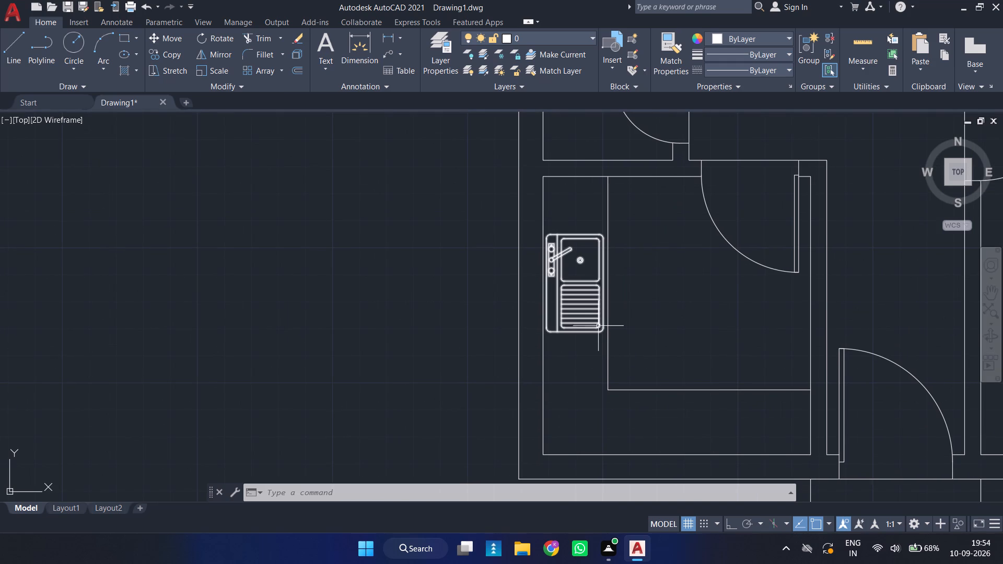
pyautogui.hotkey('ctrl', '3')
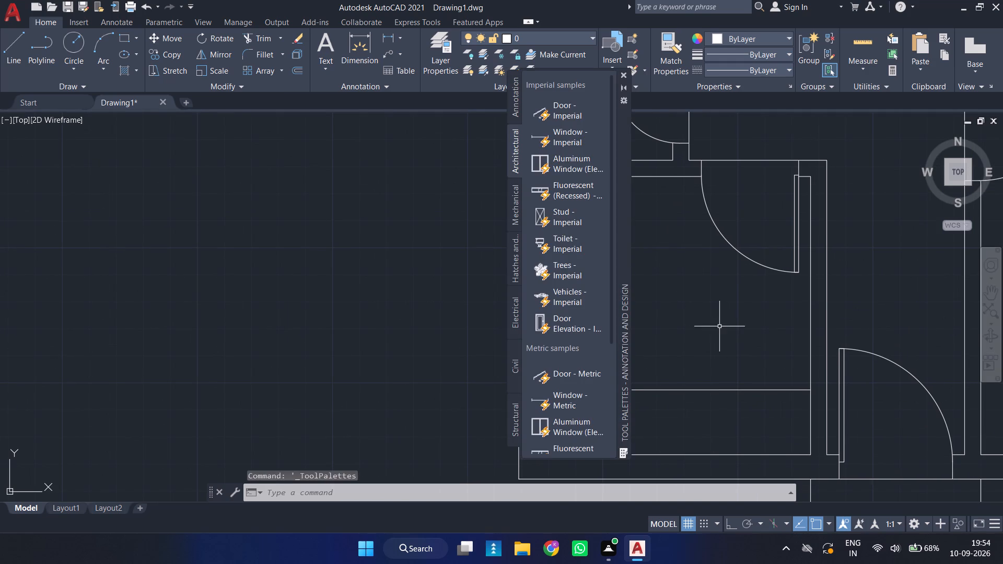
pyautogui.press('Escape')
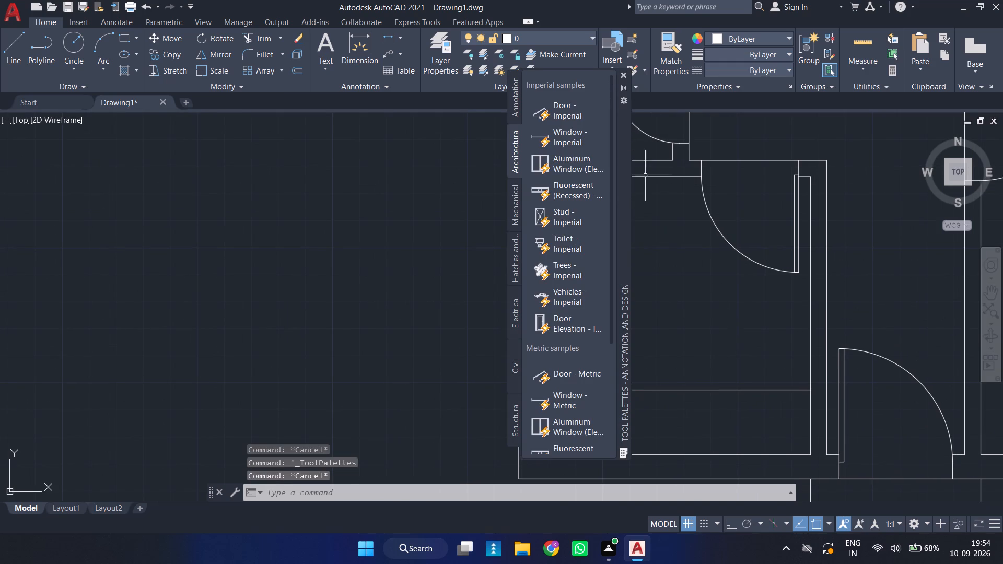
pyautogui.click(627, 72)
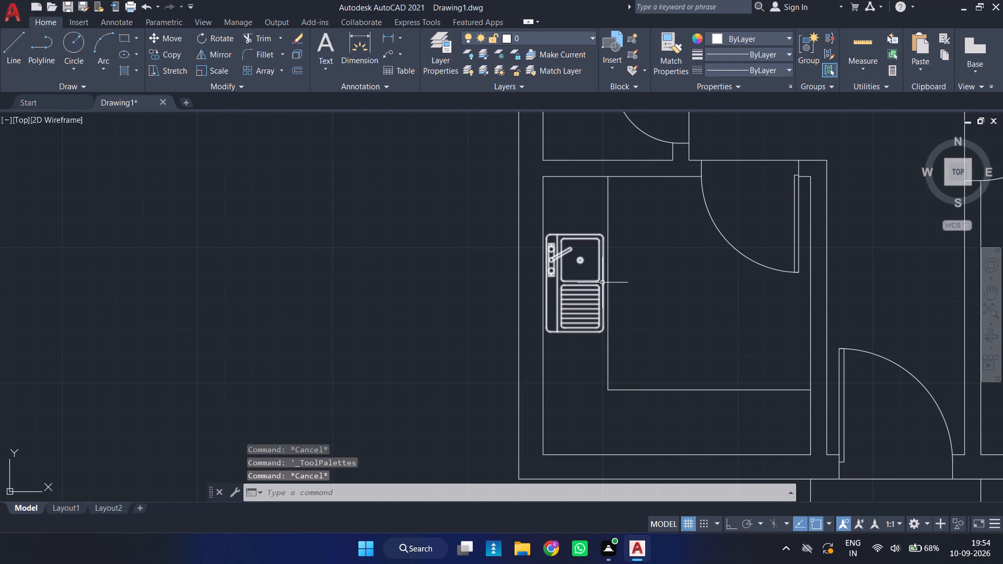
# Insert the Sink-double - 36 in top block from the Kitchens.dwg sample into the empty space left of the floor plan.
pyautogui.hotkey('ctrl', '2')
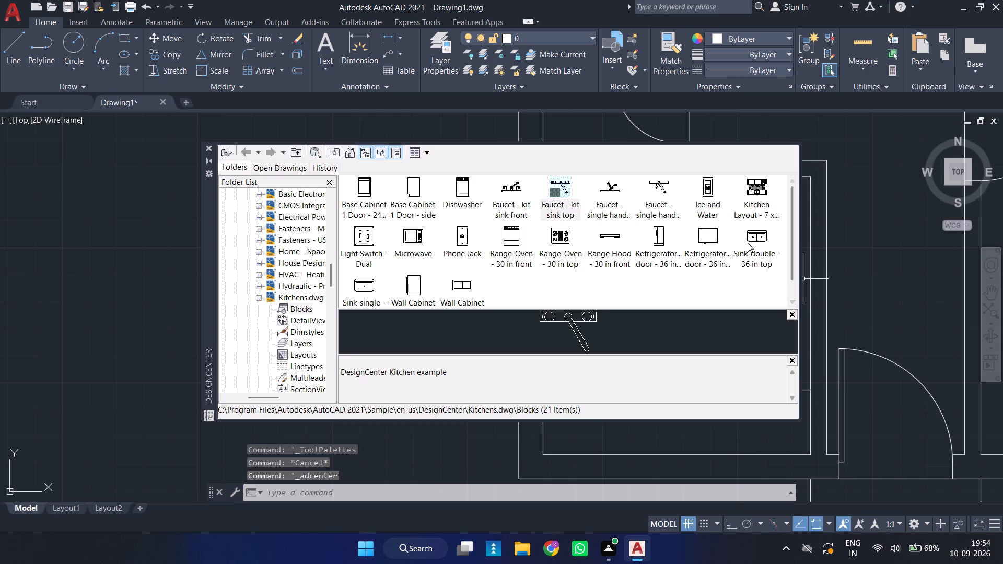
pyautogui.moveTo(748, 243); pyautogui.dragTo(130, 248)
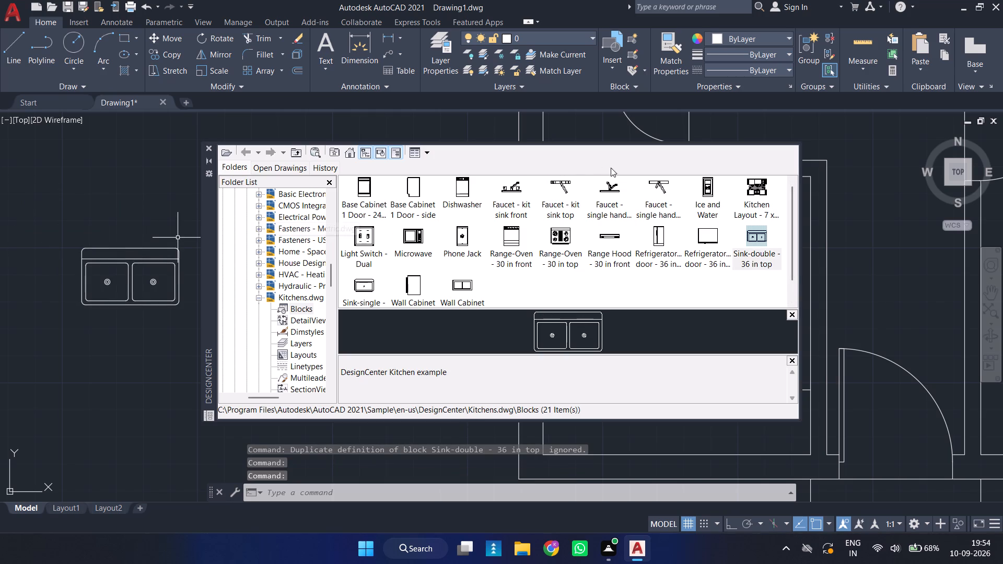
pyautogui.click(210, 147)
# Explode the newly inserted double sink block into separate objects.
pyautogui.moveTo(213, 246); pyautogui.dragTo(578, 250, button='middle')
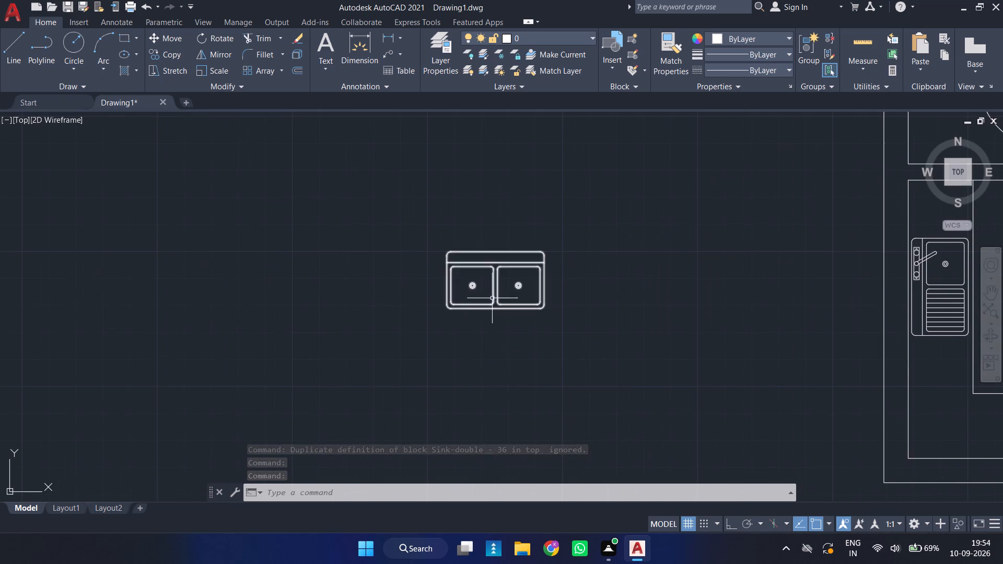
pyautogui.scroll(3, 499, 288)
pyautogui.click(506, 277)
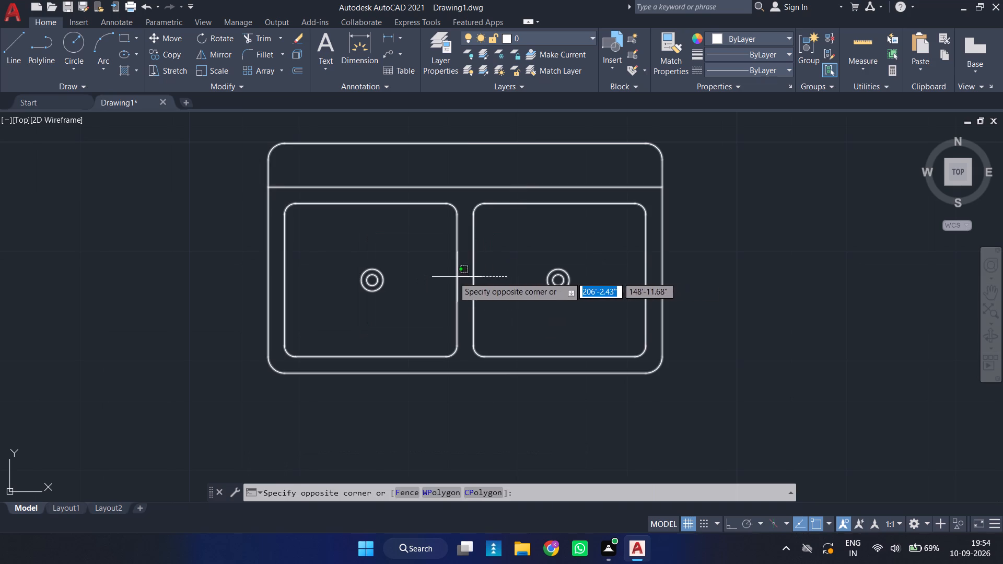
pyautogui.click(451, 277)
pyautogui.write('ex')
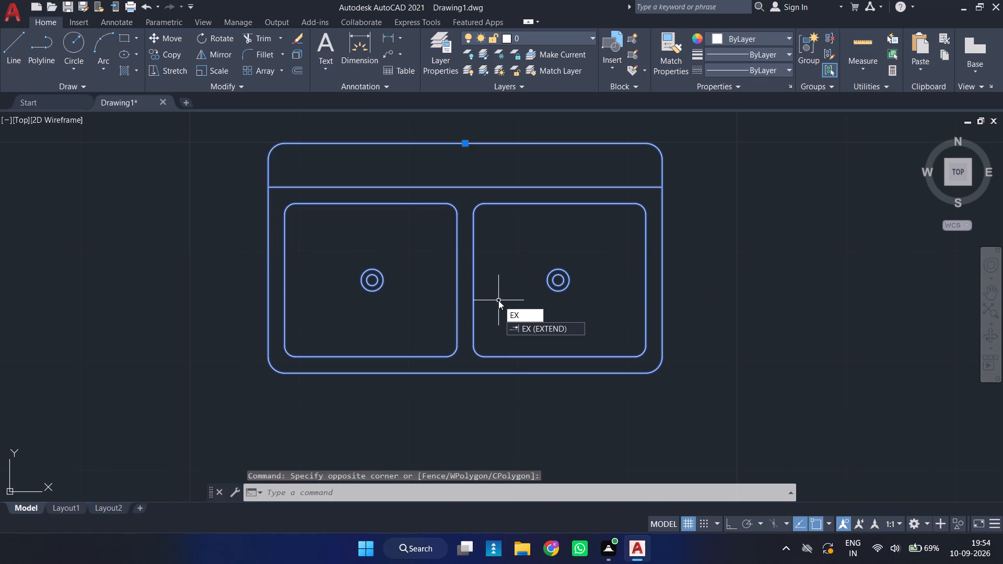
pyautogui.write('cl')
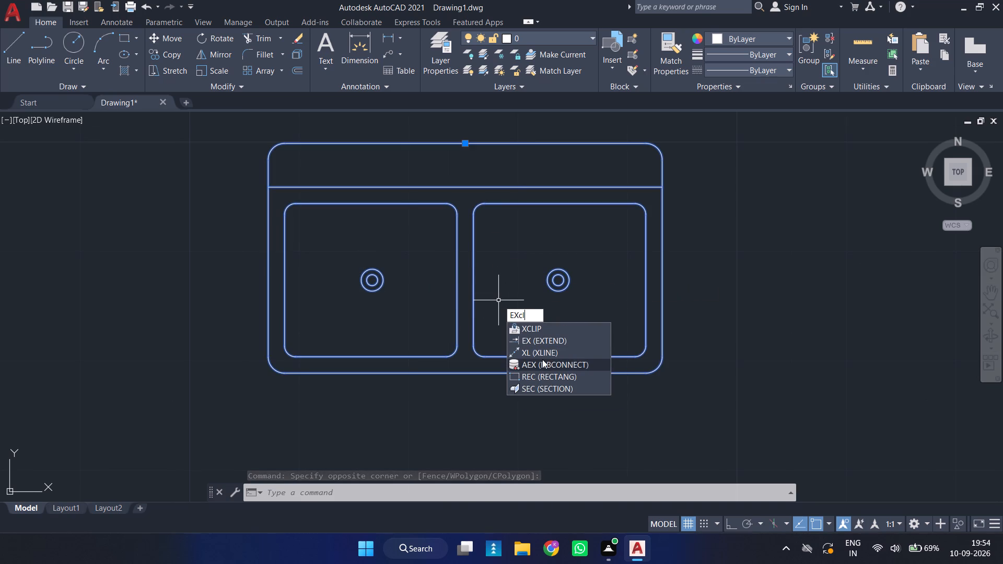
pyautogui.press('BackSpace')
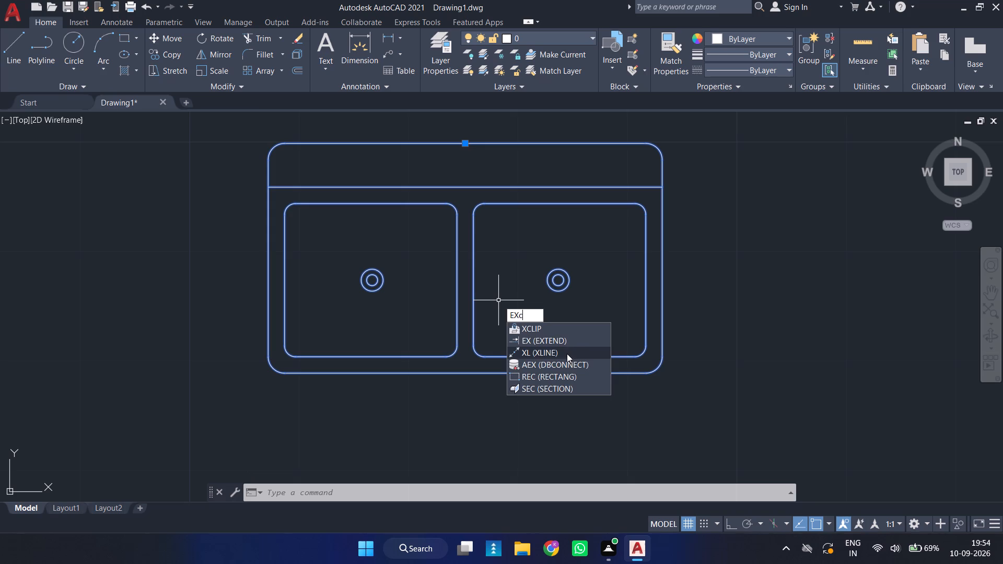
pyautogui.press('BackSpace')
pyautogui.press('BackSpace')
pyautogui.press('BackSpace')
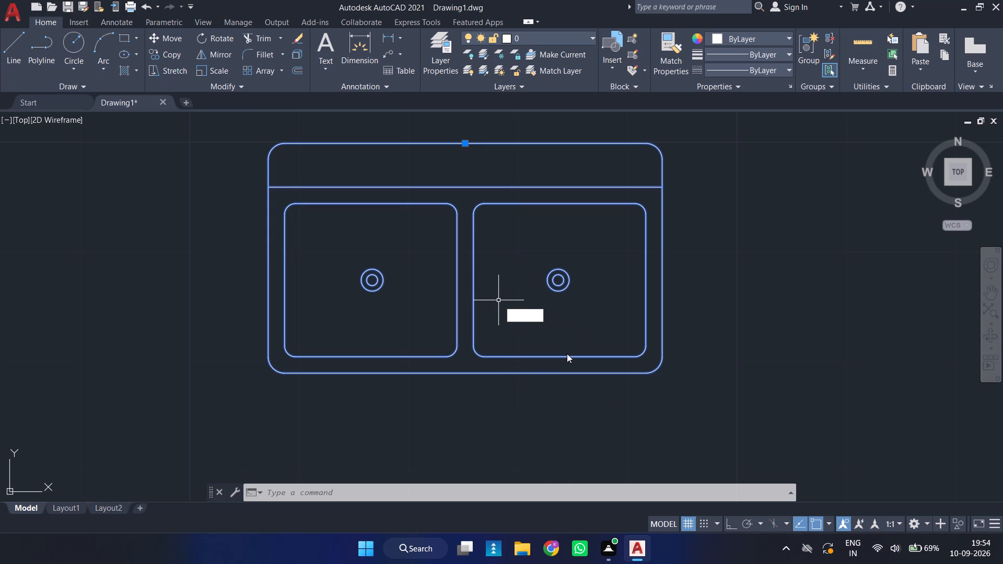
pyautogui.write('explode')
pyautogui.press('Return')
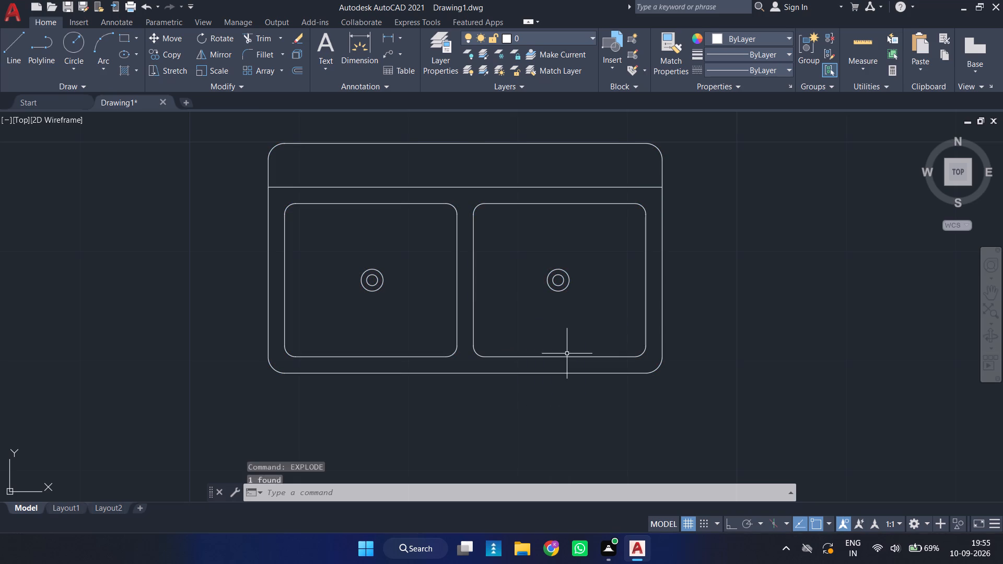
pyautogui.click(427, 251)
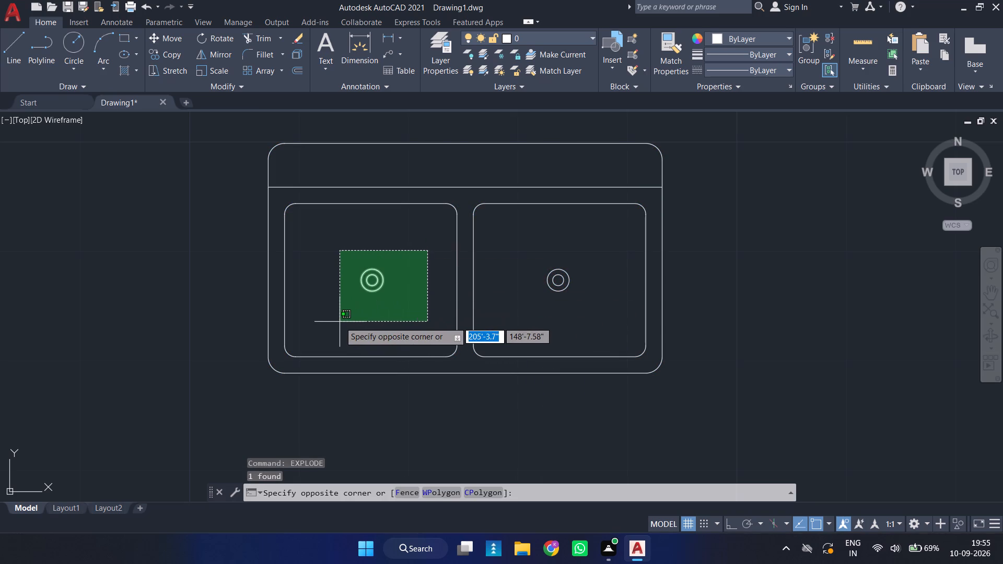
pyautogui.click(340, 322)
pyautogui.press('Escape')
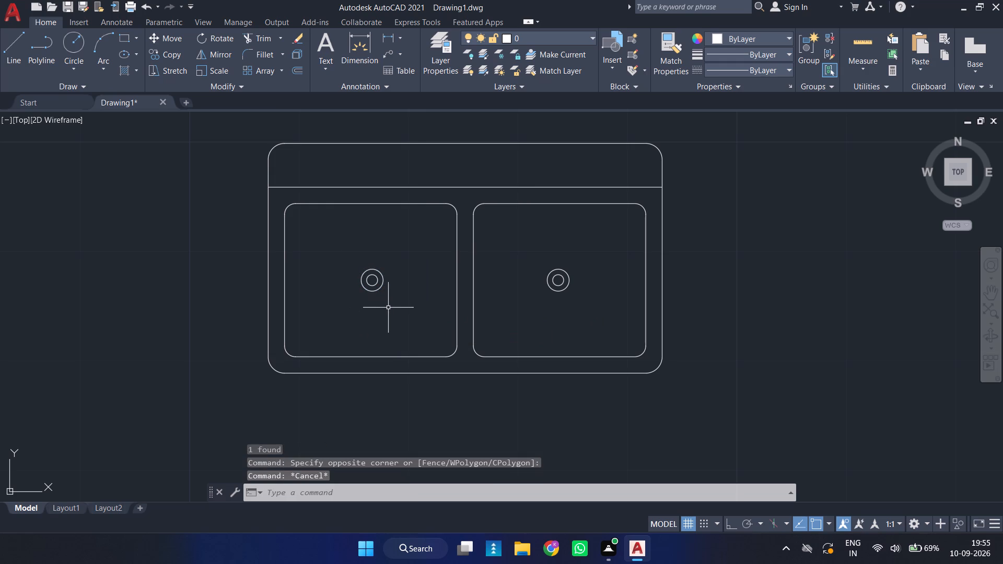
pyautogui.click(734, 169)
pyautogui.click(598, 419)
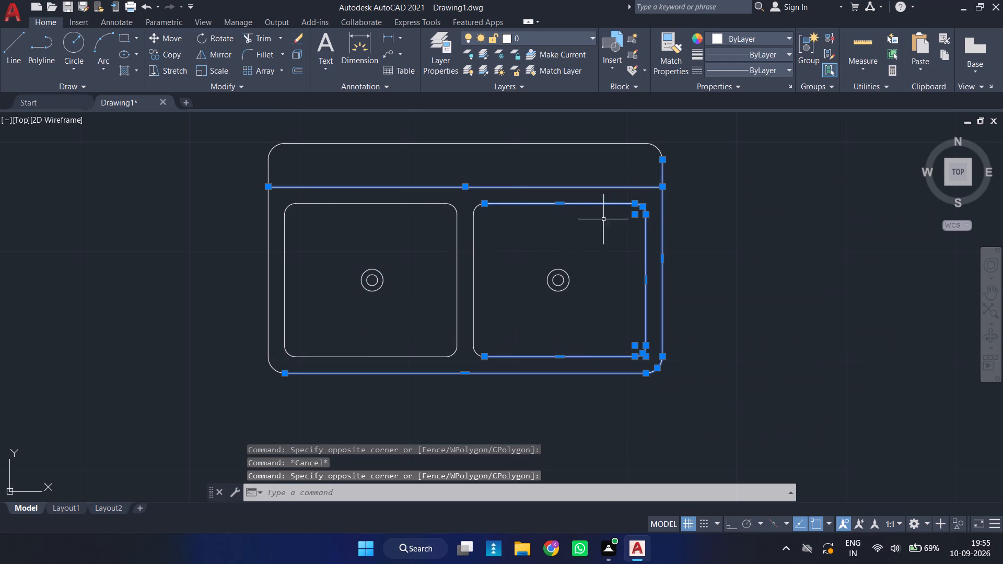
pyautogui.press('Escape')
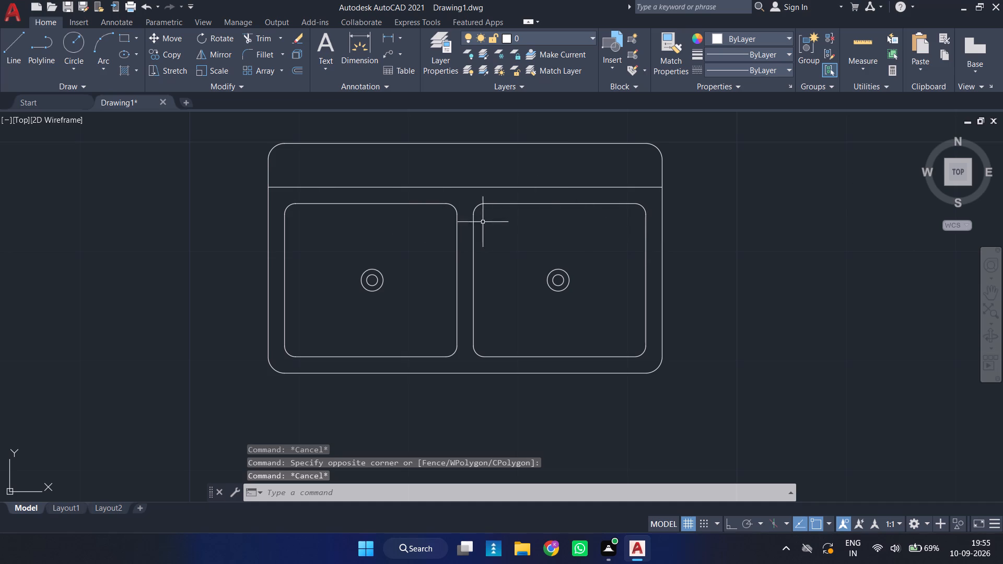
# Erase both rounded rectangular basin outlines of the exploded double sink, keeping the two drains and the outer body.
pyautogui.click(508, 202)
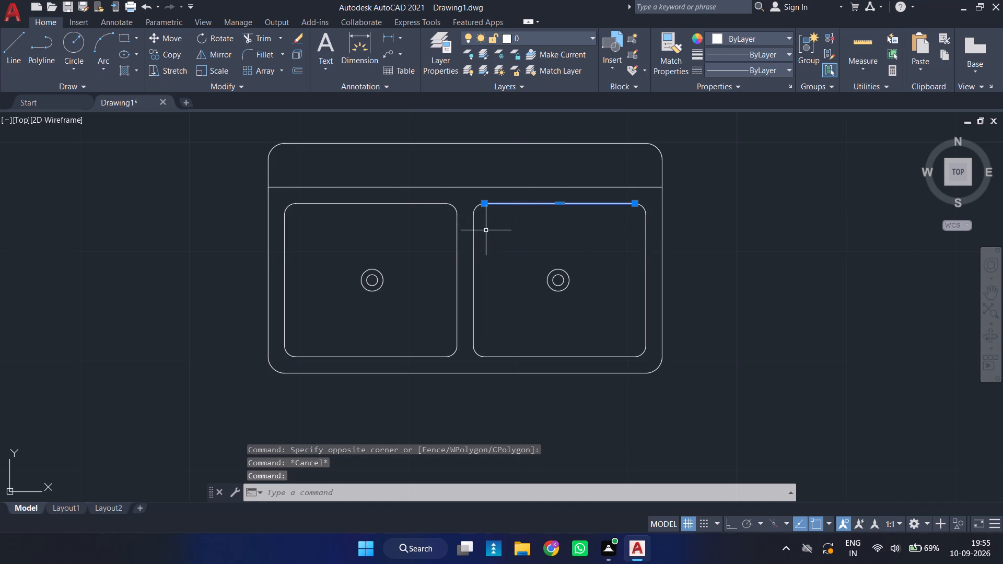
pyautogui.press('Escape')
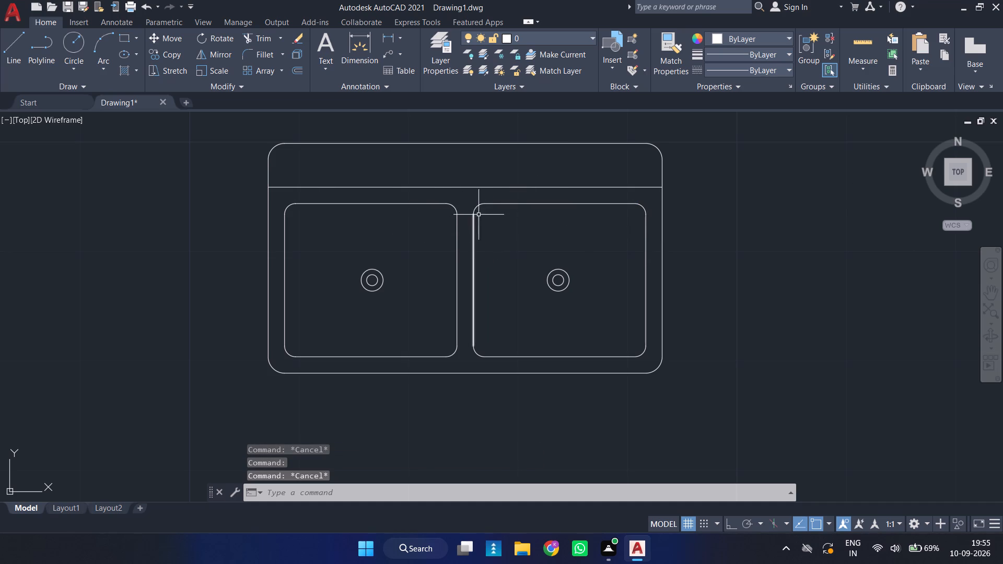
pyautogui.click(486, 253)
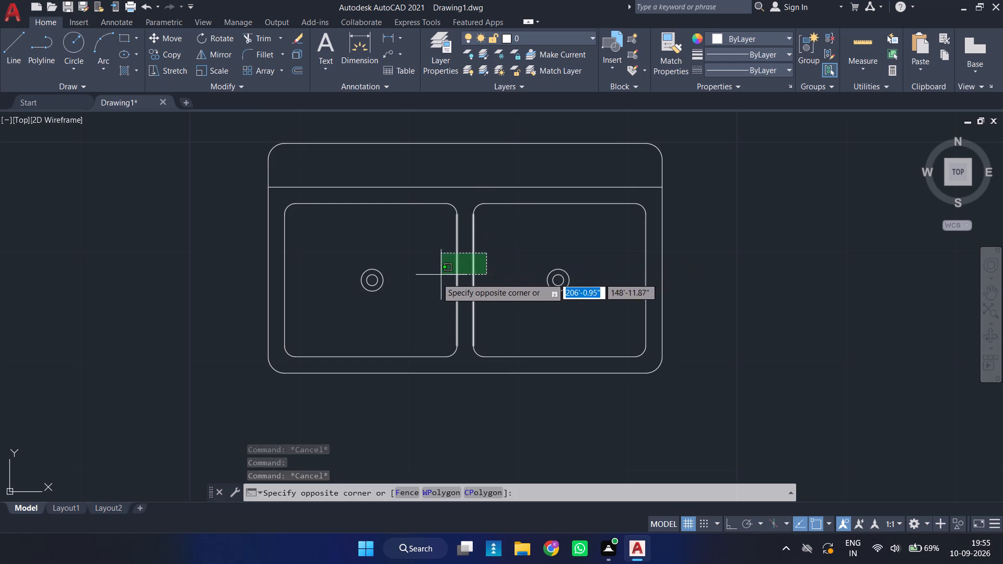
pyautogui.click(432, 281)
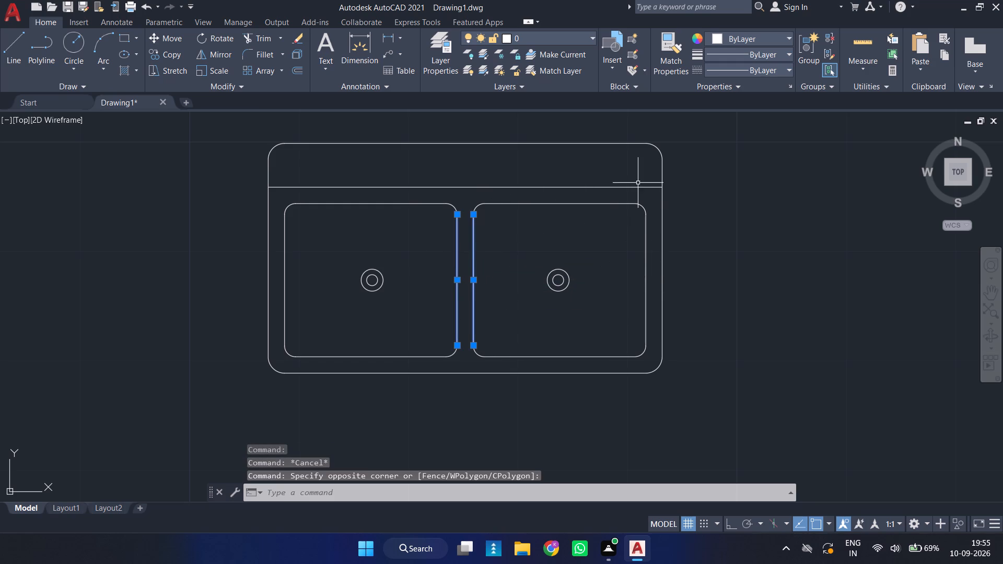
pyautogui.click(650, 201)
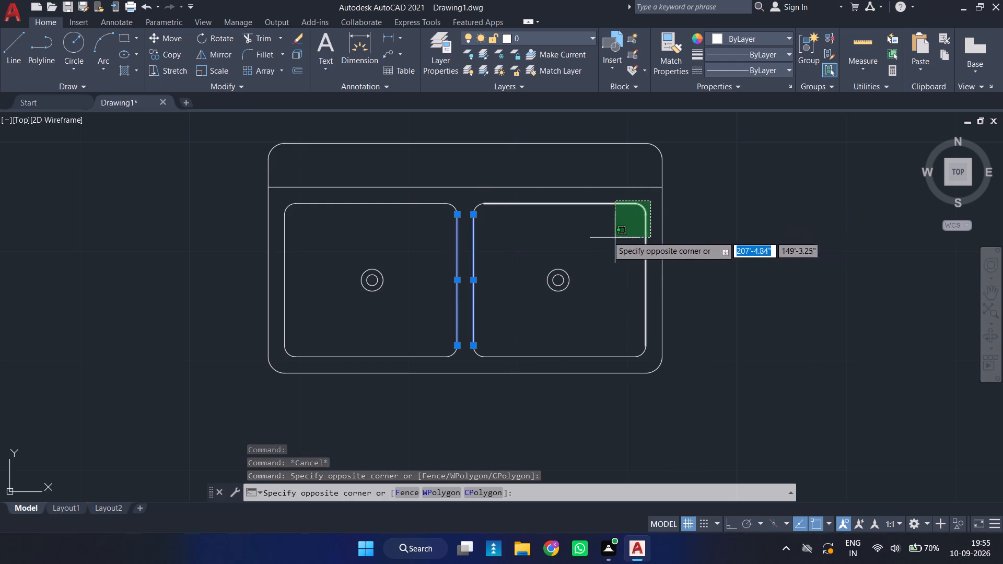
pyautogui.click(280, 227)
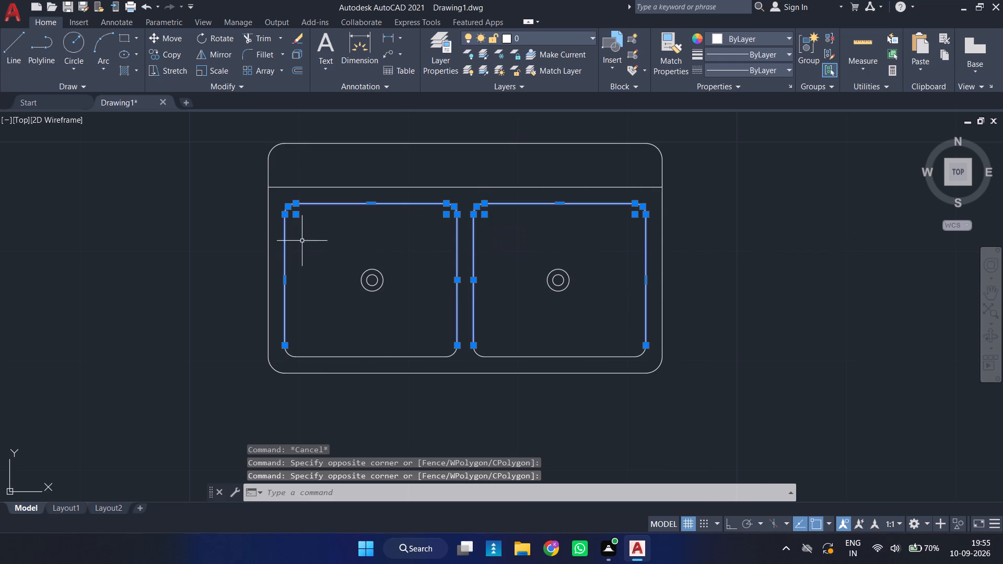
pyautogui.click(654, 326)
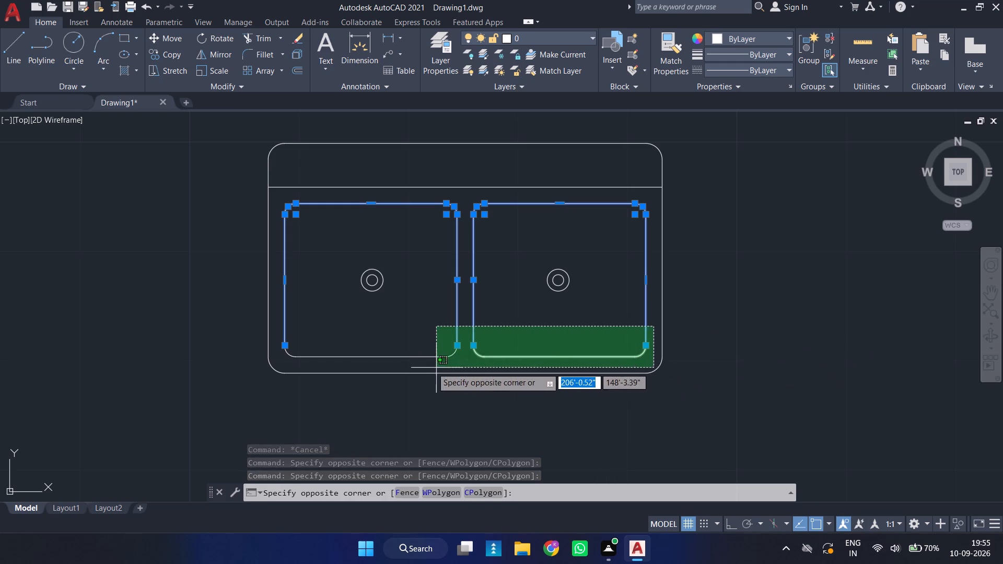
pyautogui.click(278, 362)
pyautogui.press('Delete')
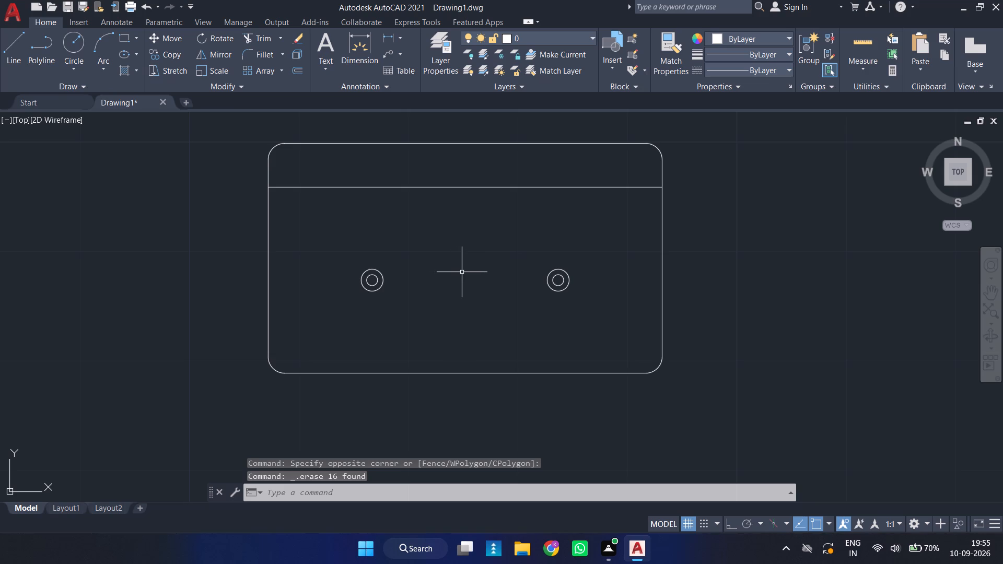
# Draw a circle centred on the left drain, about five times as wide as the drain's outer ring.
pyautogui.write('c')
pyautogui.press('space')
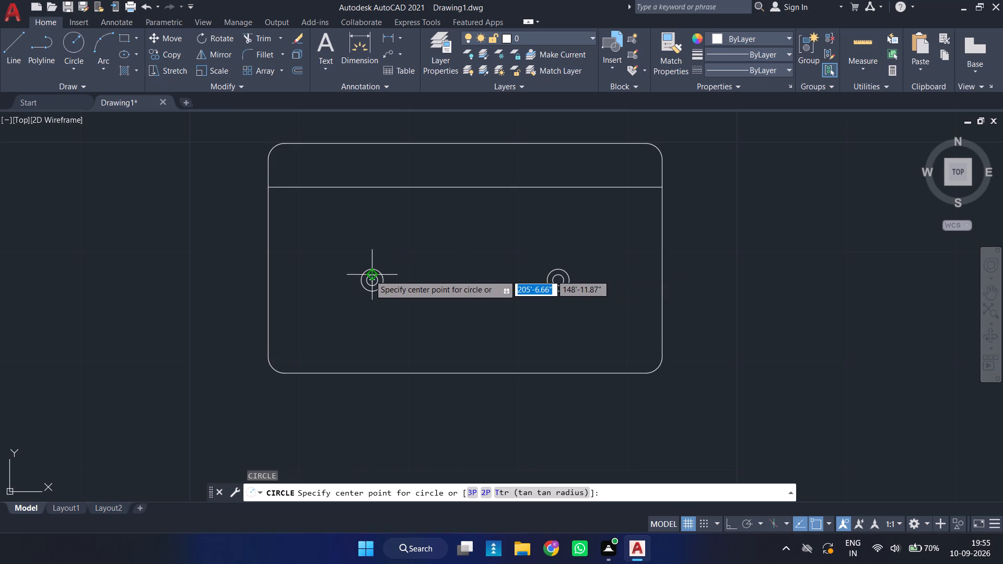
pyautogui.scroll(3, 365, 279)
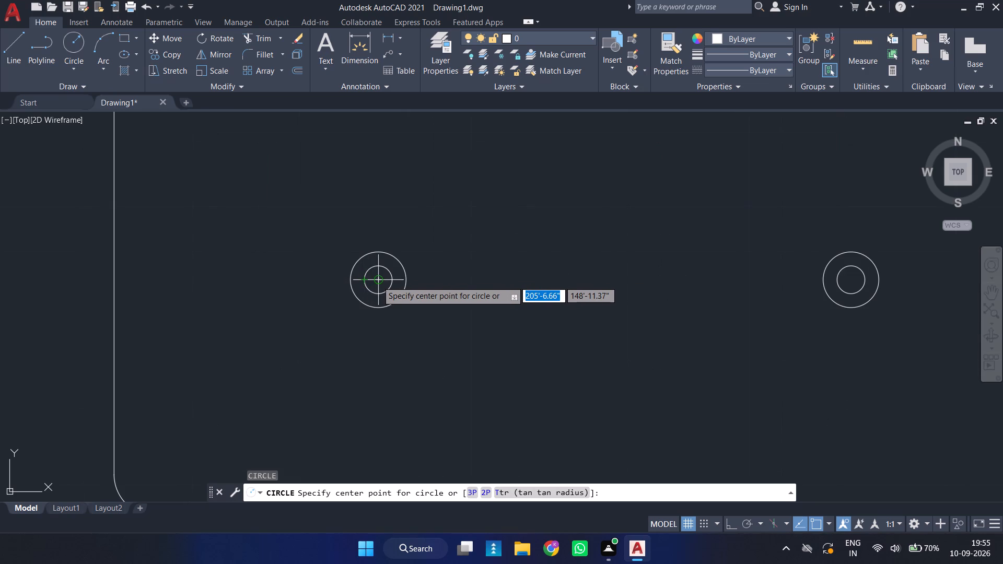
pyautogui.click(377, 281)
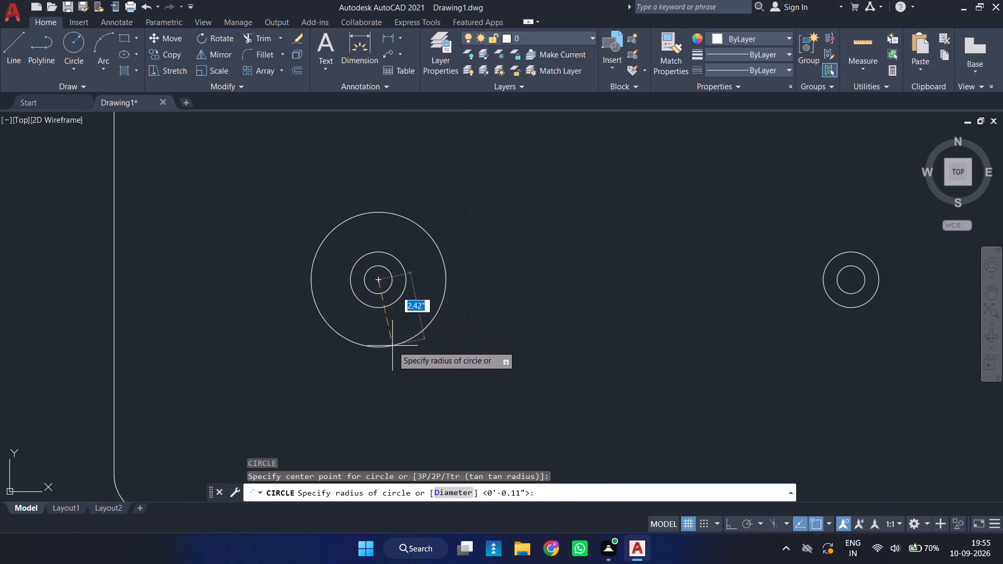
pyautogui.scroll(-2, 418, 378)
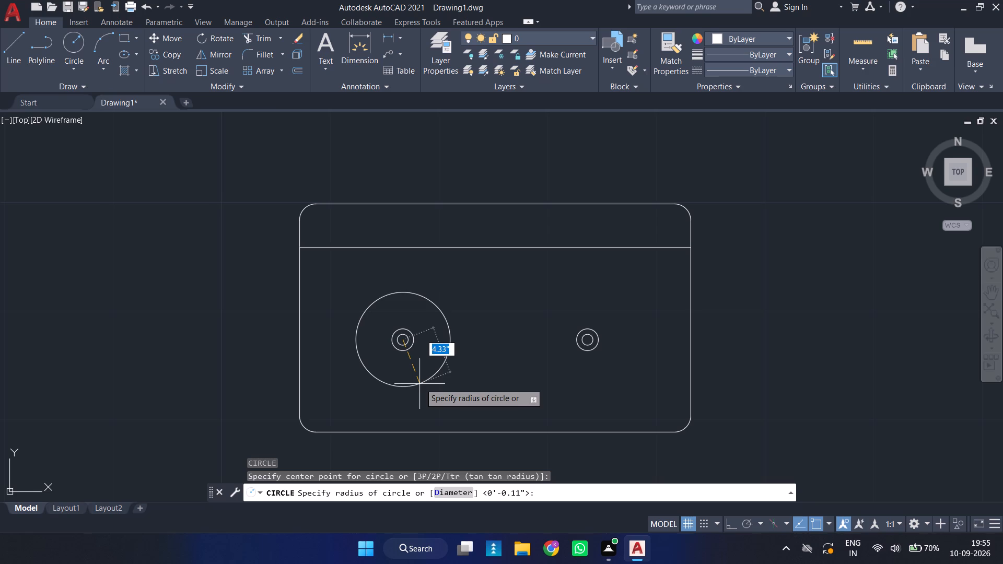
pyautogui.click(424, 391)
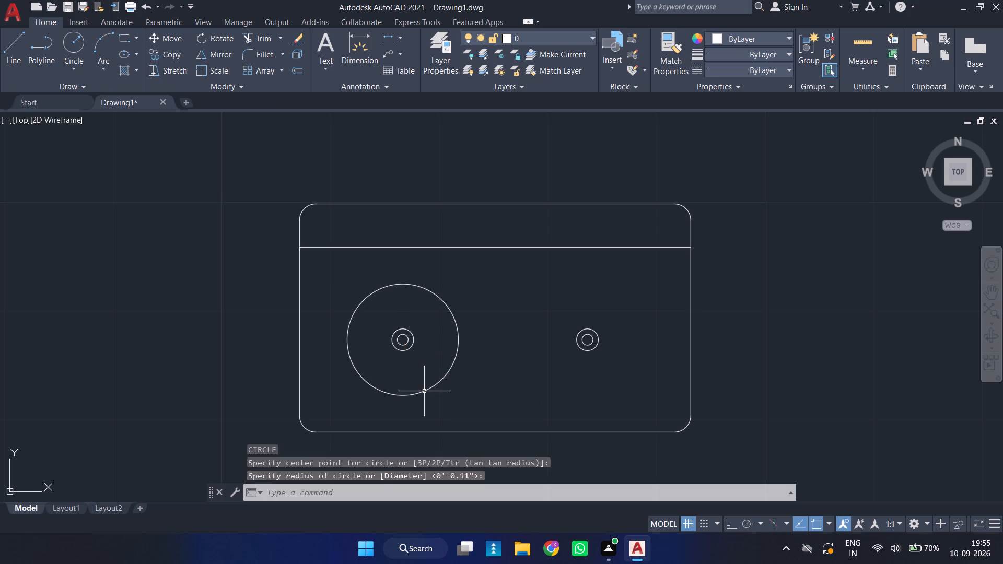
# Offset the new large circle outward by 1" to make a concentric ring around the left drain.
pyautogui.click(432, 389)
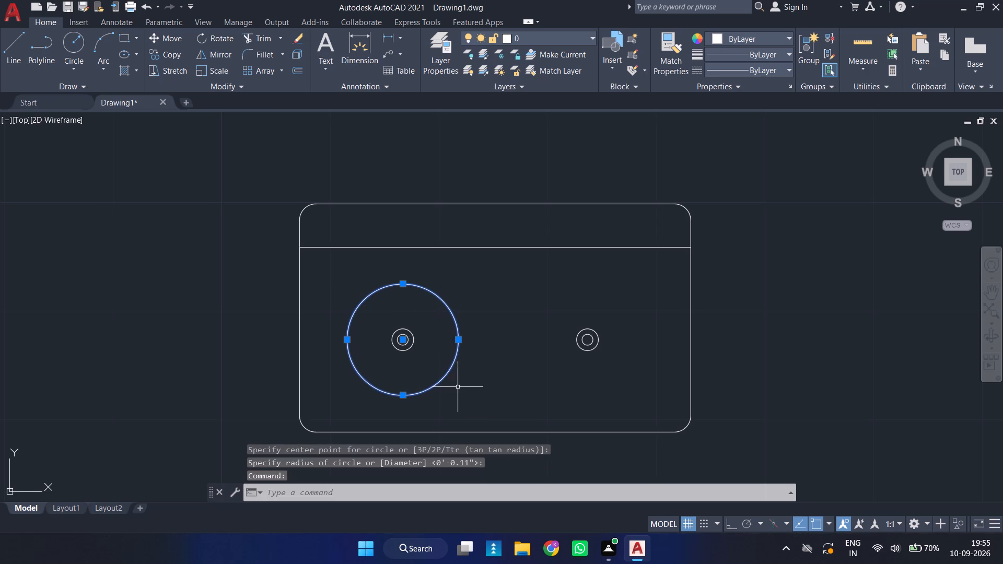
pyautogui.press('o')
pyautogui.press('Return')
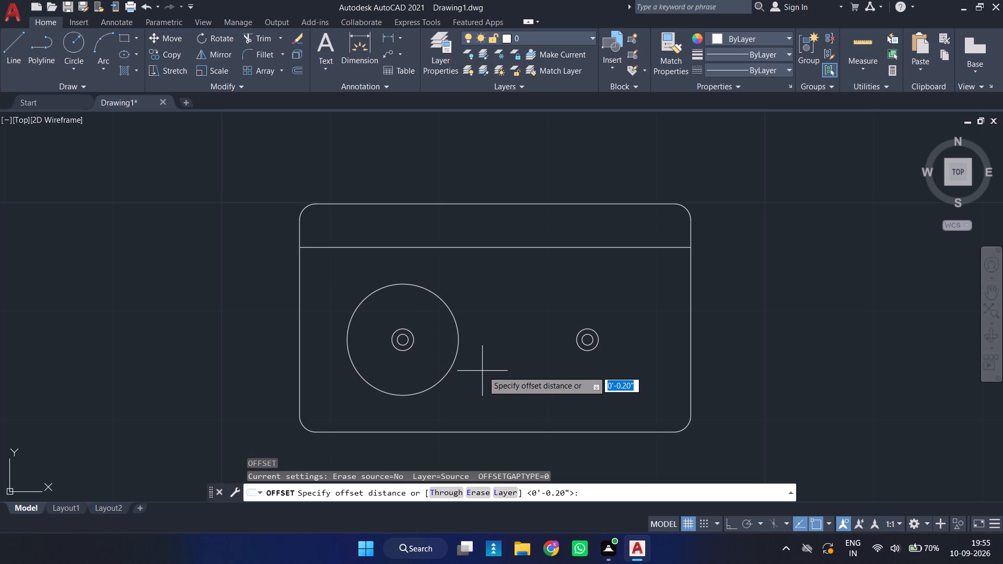
pyautogui.press('1')
pyautogui.press('Return')
pyautogui.click(449, 365)
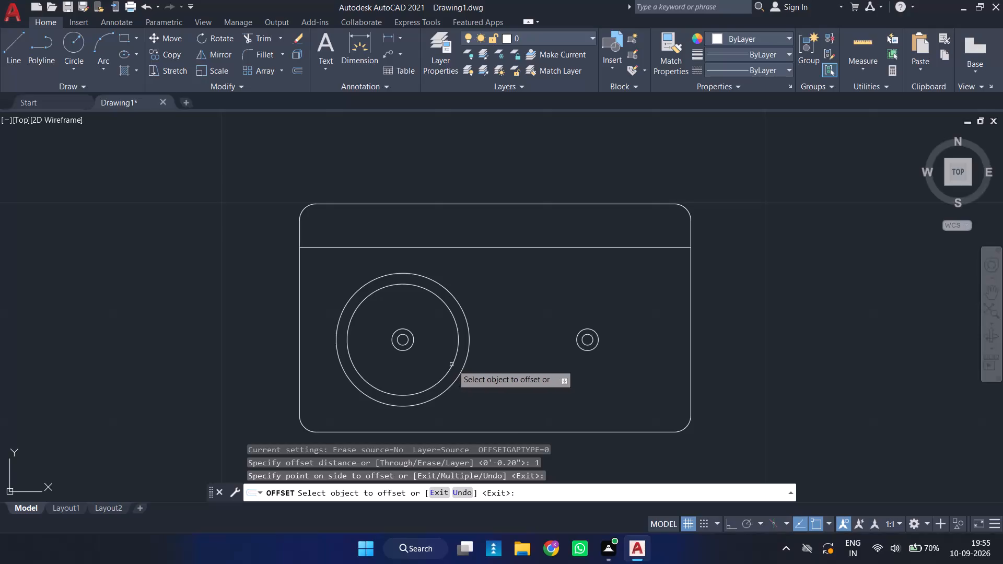
pyautogui.press('Escape')
# Copy the two large concentric circles from the left drain's centre to the right drain's centre.
pyautogui.click(491, 338)
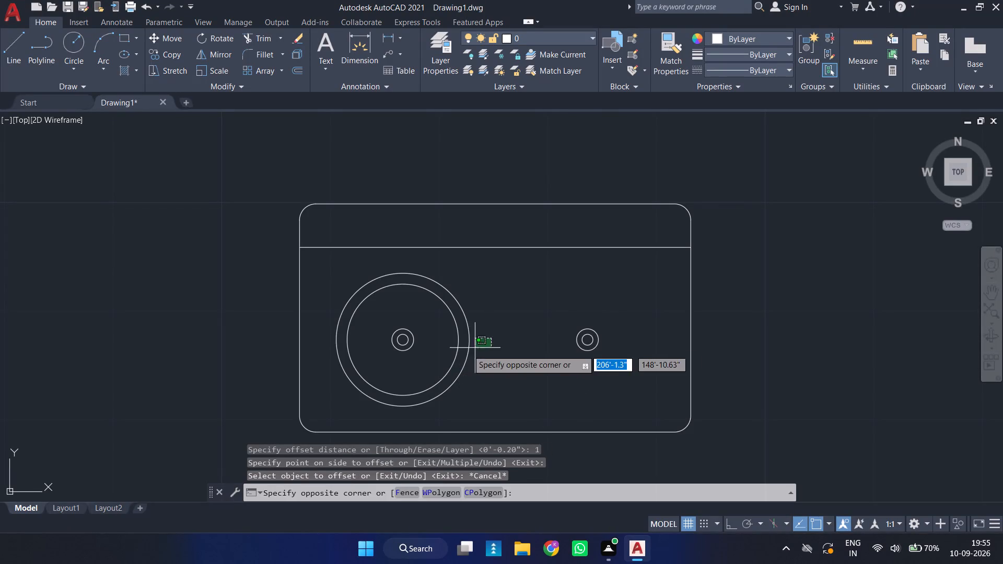
pyautogui.click(441, 351)
pyautogui.write('co')
pyautogui.press('Return')
pyautogui.click(405, 341)
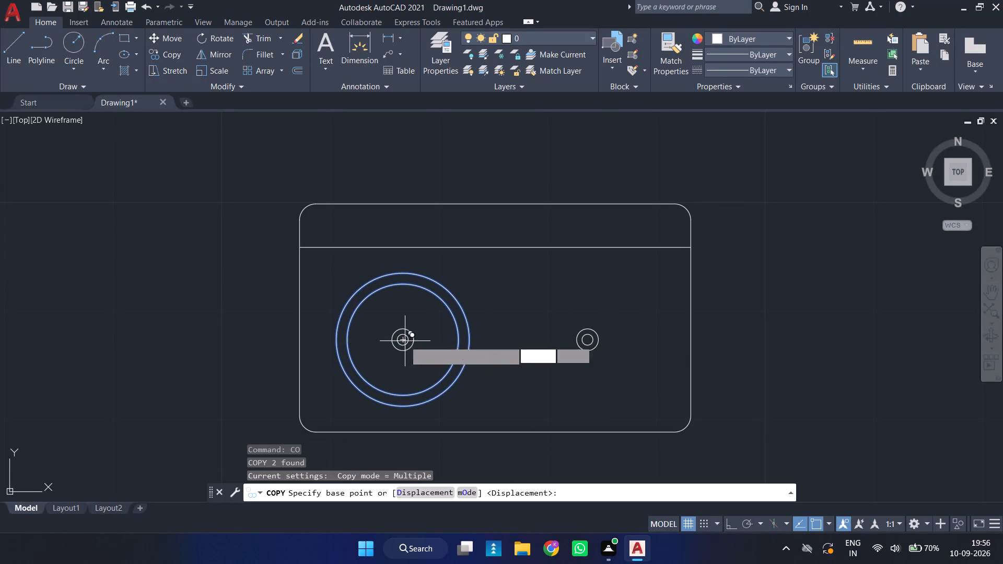
pyautogui.click(587, 343)
pyautogui.press('Escape')
# Draw a 4" by 2" rectangle of lines in the back strip, centred above the left circles, turning Ortho on for its sides.
pyautogui.scroll(-1, 542, 326)
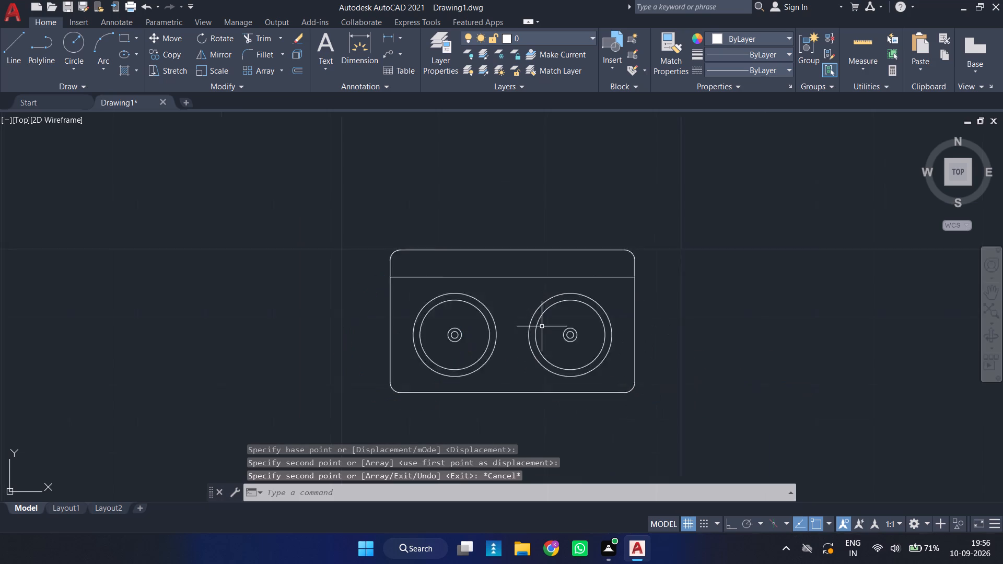
pyautogui.scroll(-1, 542, 326)
pyautogui.moveTo(503, 350); pyautogui.dragTo(510, 331, button='middle')
pyautogui.scroll(-1, 503, 350)
pyautogui.scroll(2, 512, 328)
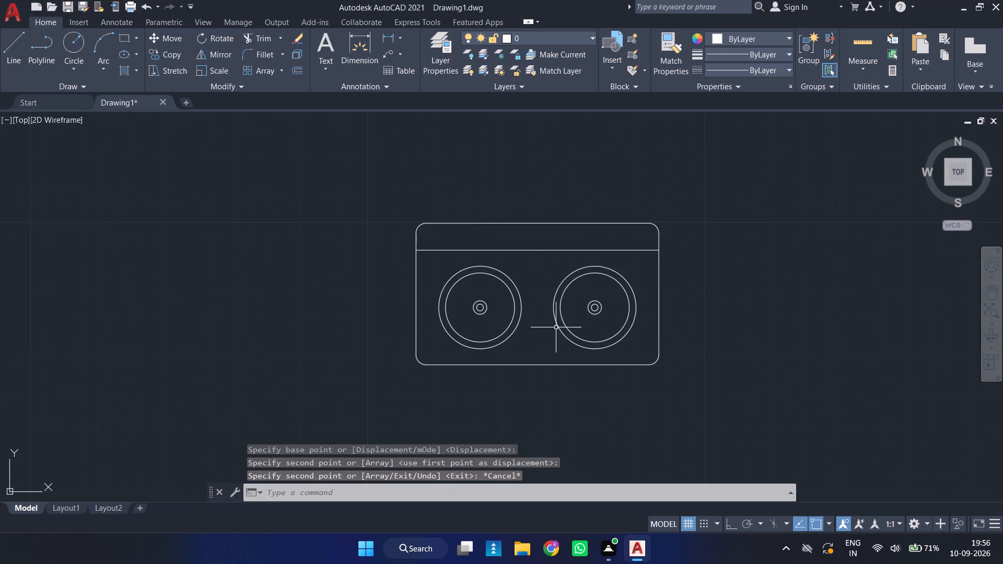
pyautogui.moveTo(553, 332); pyautogui.dragTo(539, 357, button='middle')
pyautogui.scroll(2, 491, 264)
pyautogui.moveTo(493, 264); pyautogui.dragTo(532, 266, button='middle')
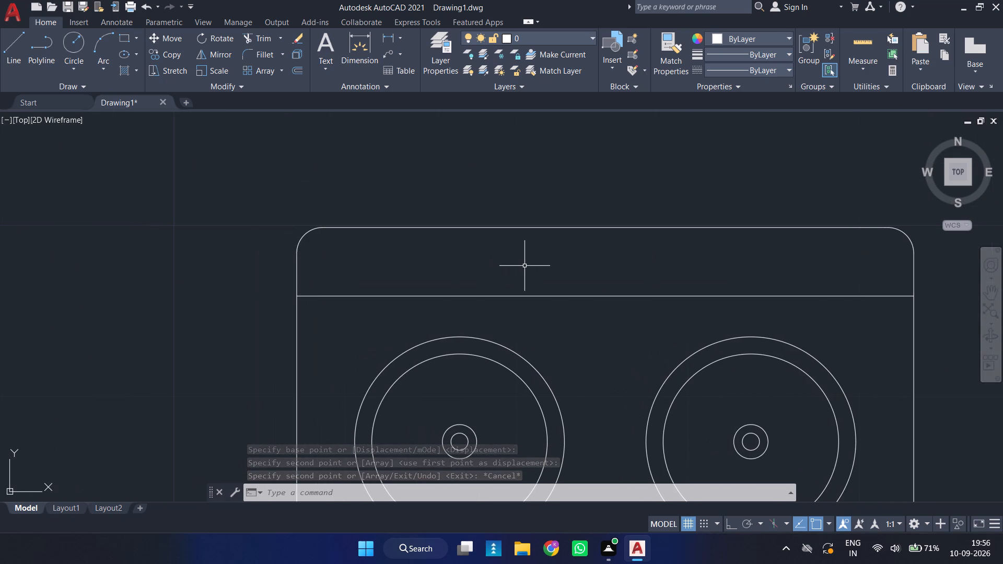
pyautogui.press('l')
pyautogui.press('Return')
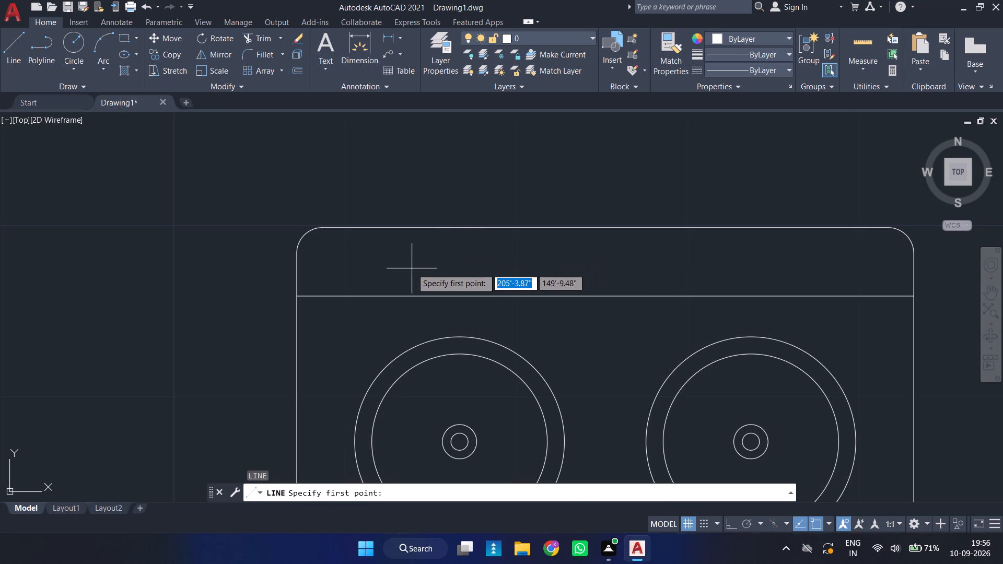
pyautogui.click(460, 276)
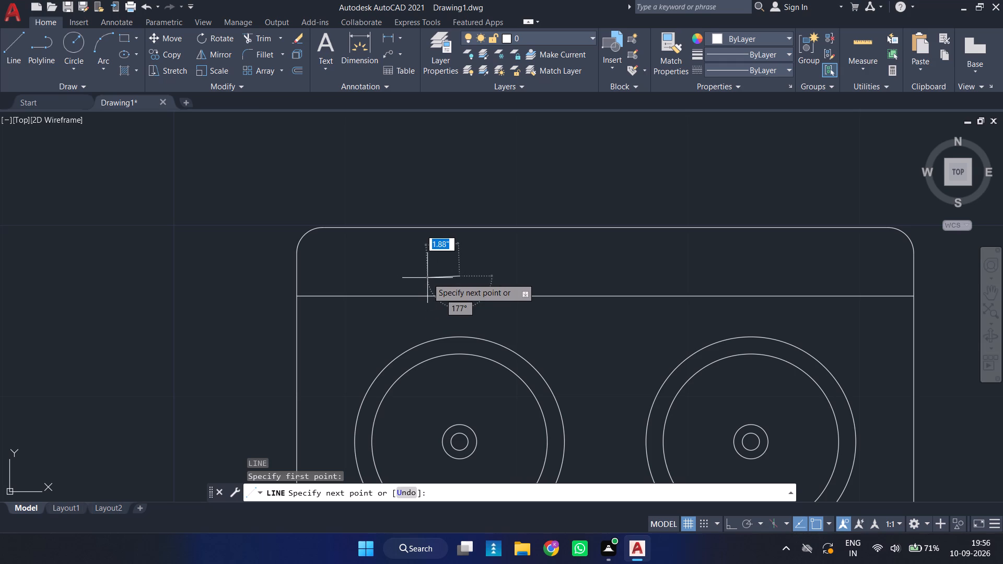
pyautogui.press('2')
pyautogui.press('Return')
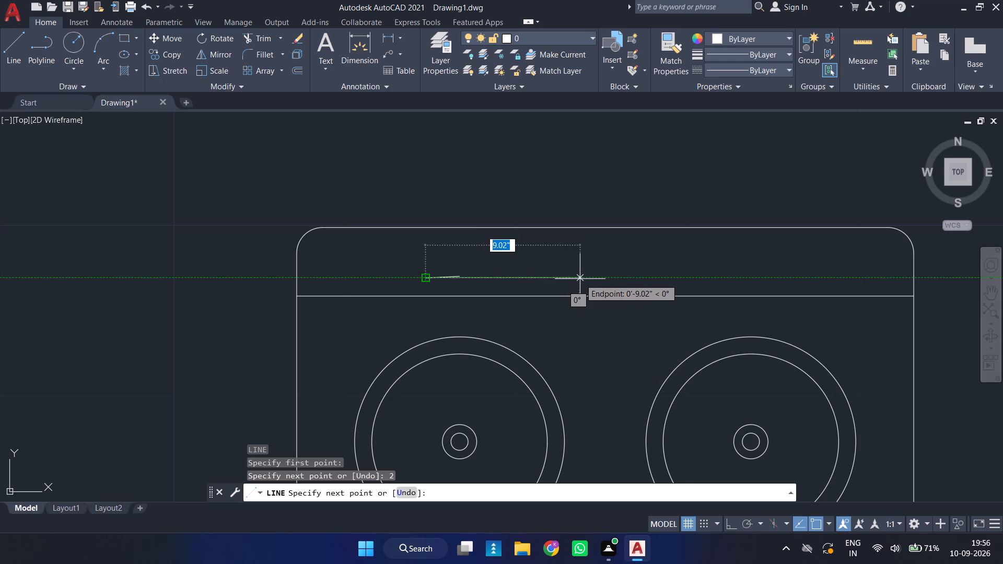
pyautogui.press('4')
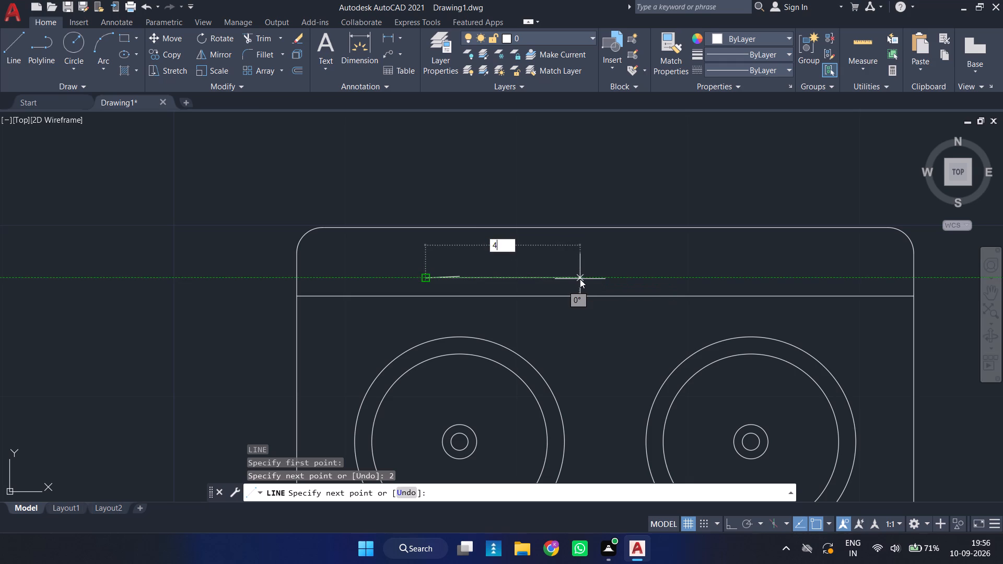
pyautogui.press('Return')
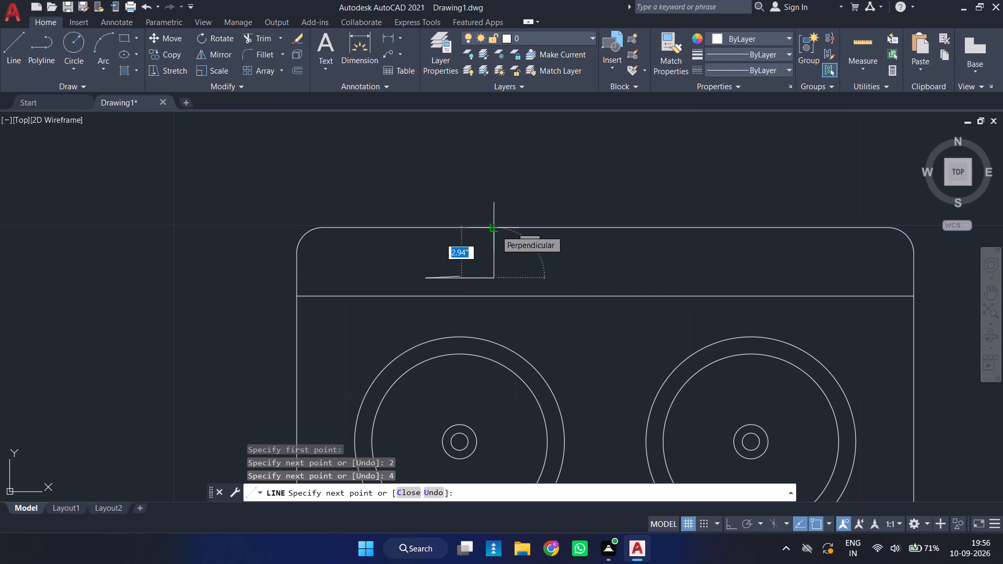
pyautogui.press('F8')
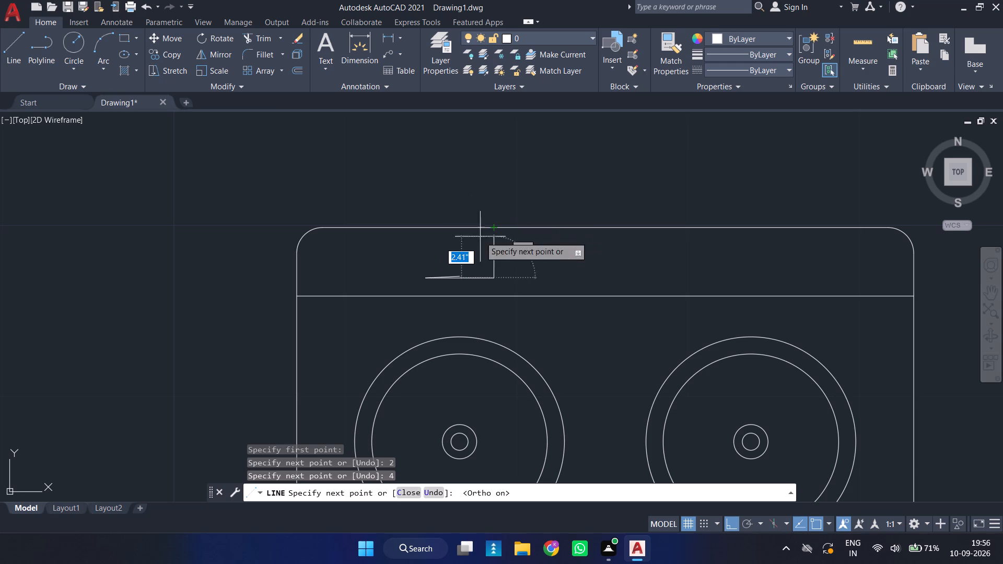
pyautogui.press('2')
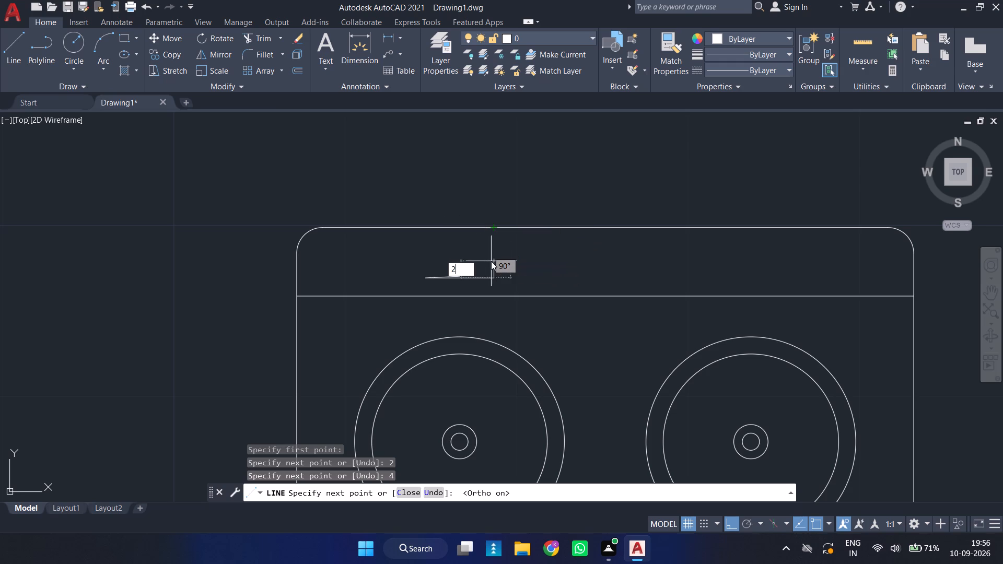
pyautogui.press('Return')
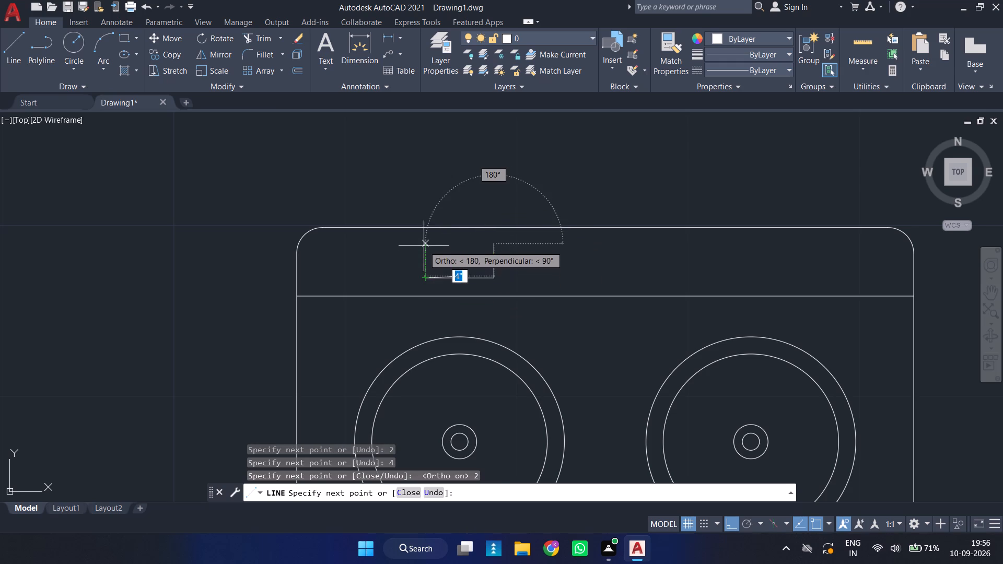
pyautogui.click(424, 241)
pyautogui.click(424, 277)
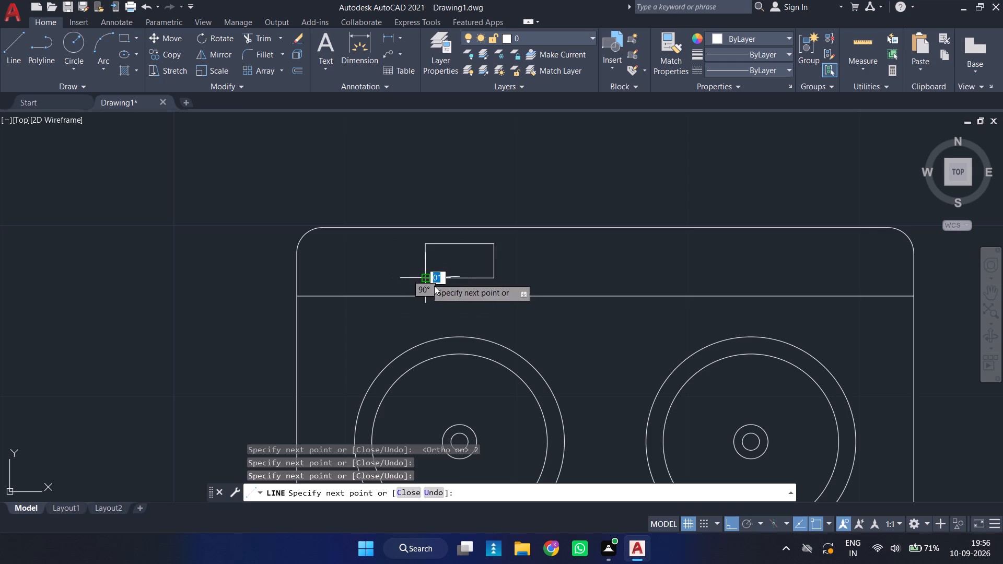
pyautogui.press('Return')
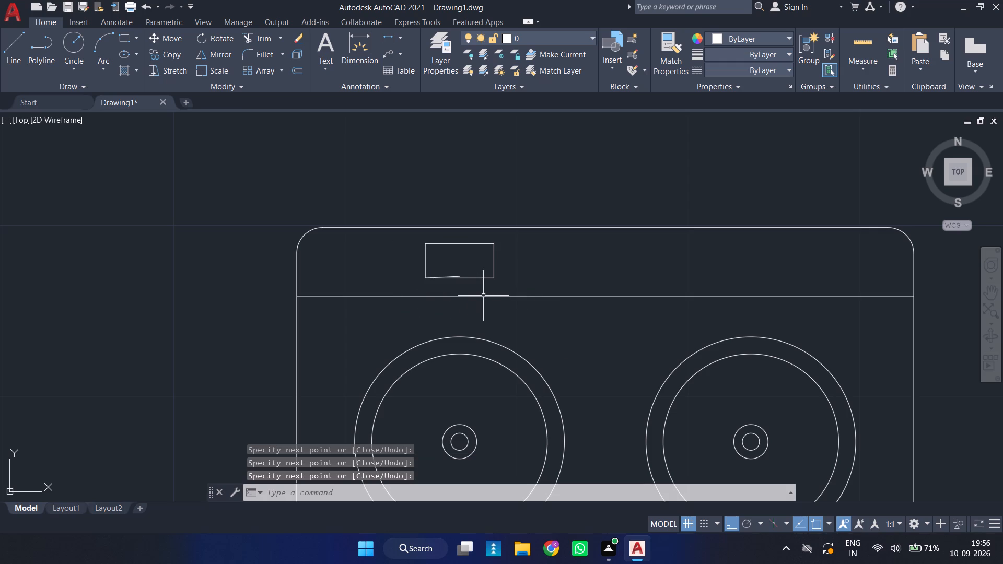
# Erase the short slanted leftover line at the bottom of the small rectangle.
pyautogui.scroll(2, 441, 262)
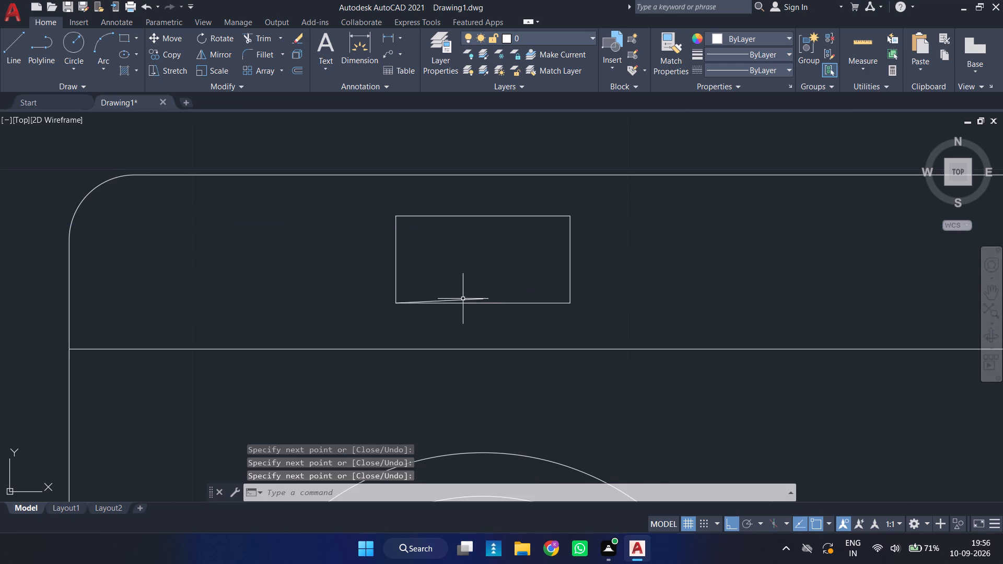
pyautogui.click(463, 299)
pyautogui.press('Delete')
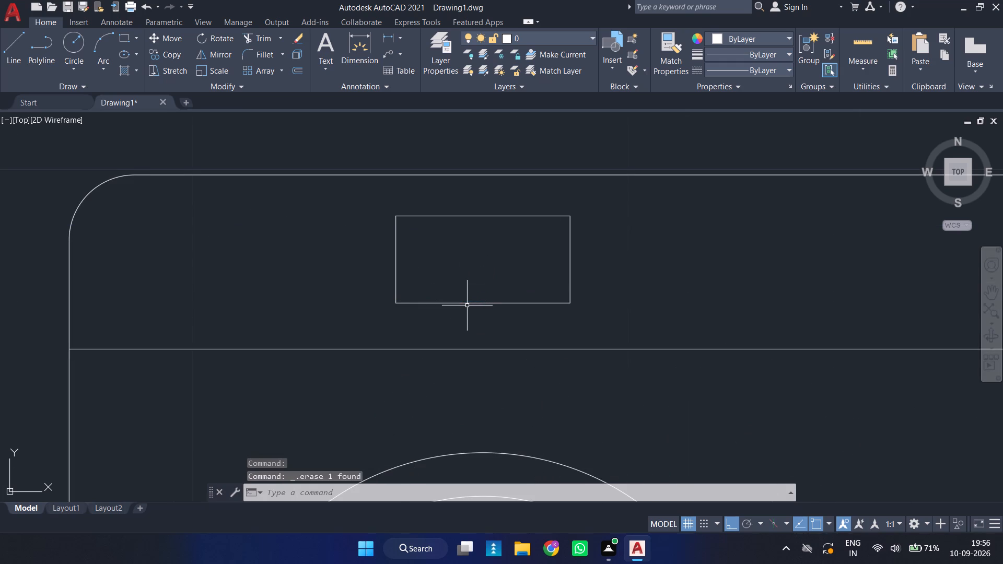
# Move the small rectangle's top edge down by about 0.5".
pyautogui.click(482, 215)
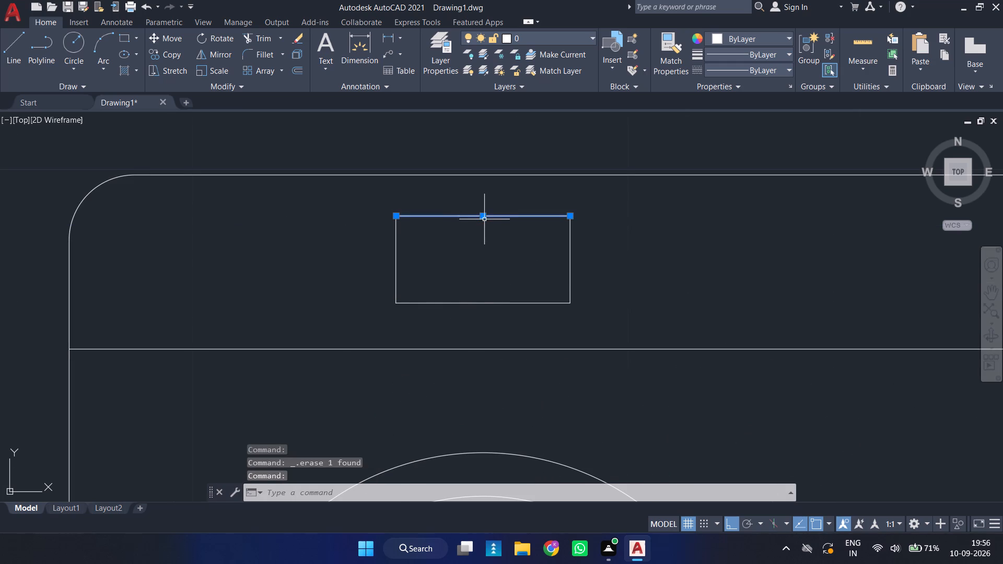
pyautogui.click(483, 216)
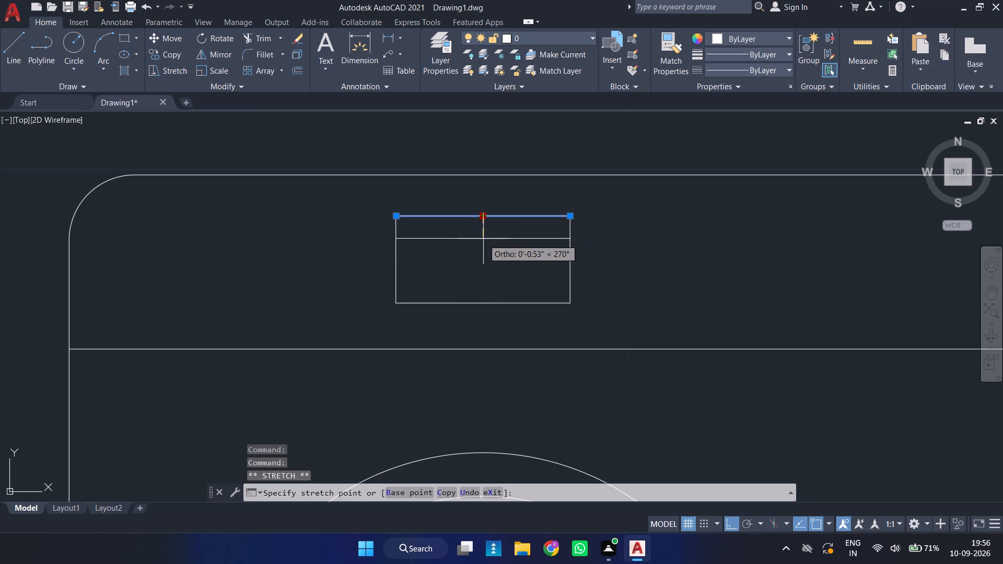
pyautogui.click(483, 238)
pyautogui.press('Escape')
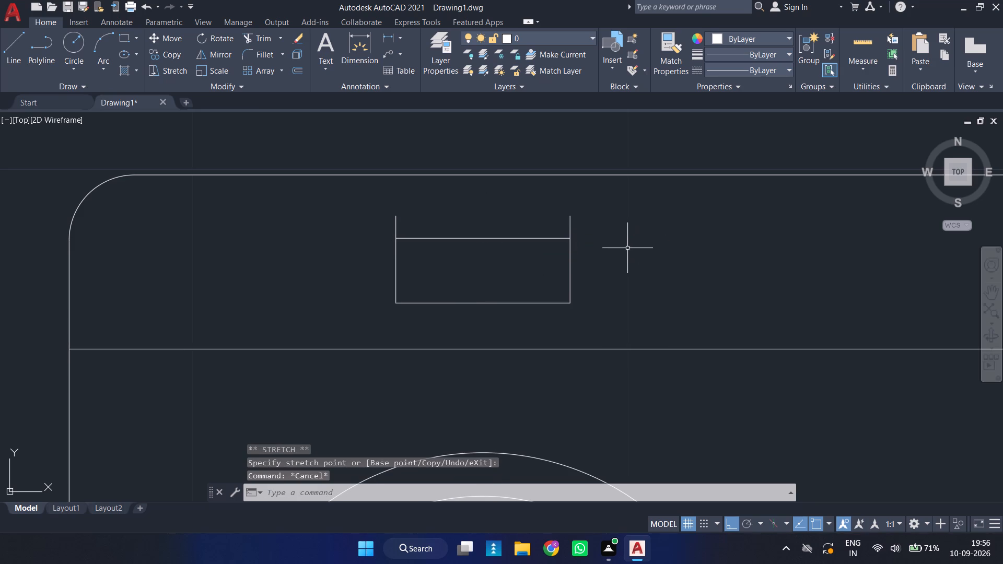
# Trim the ends of both vertical sides that stick out above the small rectangle's lowered top edge.
pyautogui.press('t')
pyautogui.write('tr')
pyautogui.press('space')
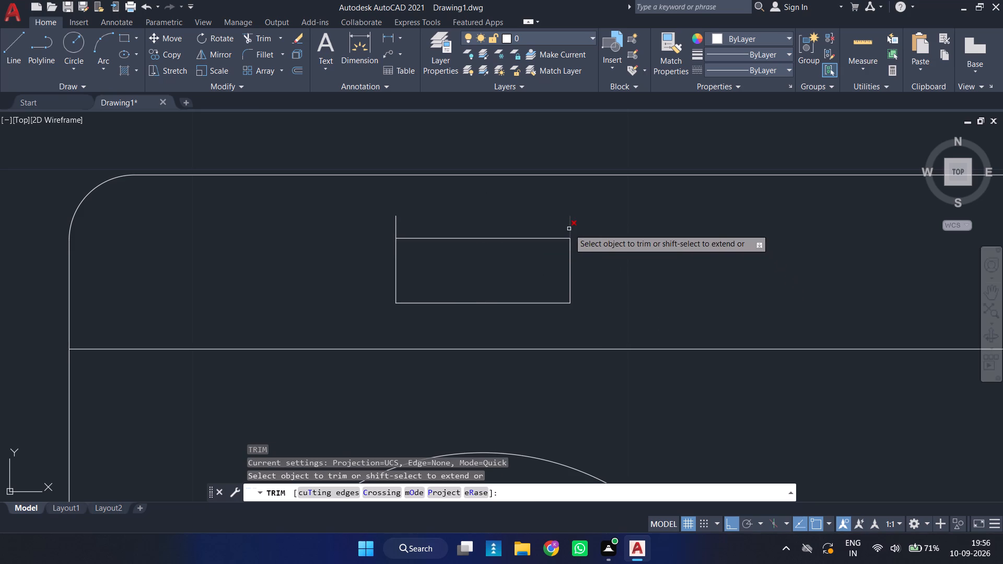
pyautogui.click(569, 229)
pyautogui.click(394, 227)
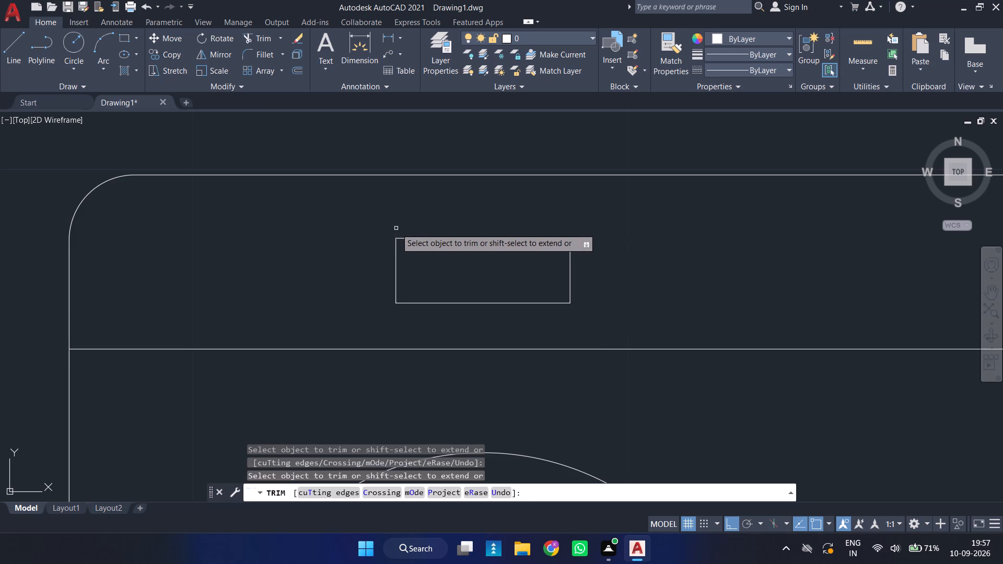
pyautogui.press('Escape')
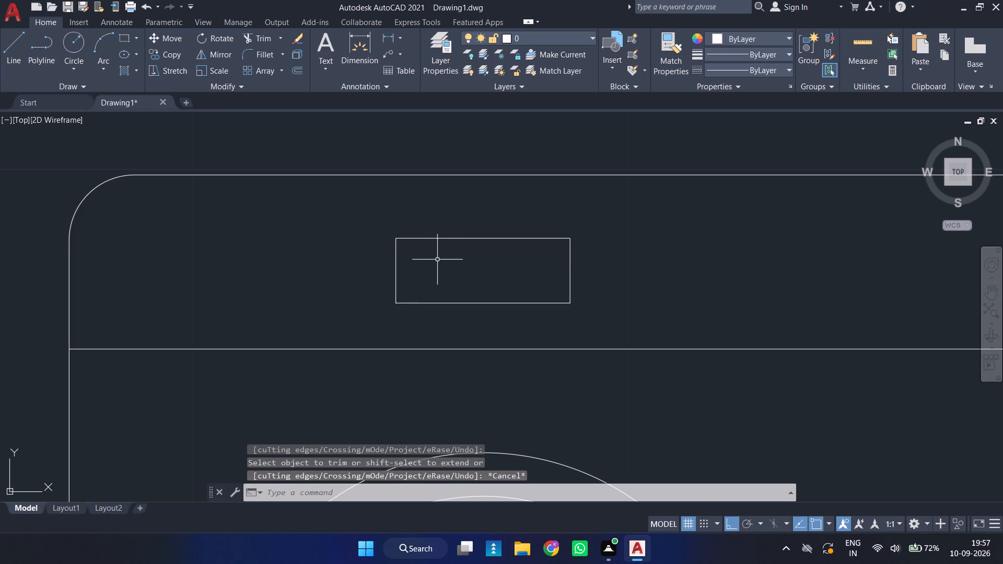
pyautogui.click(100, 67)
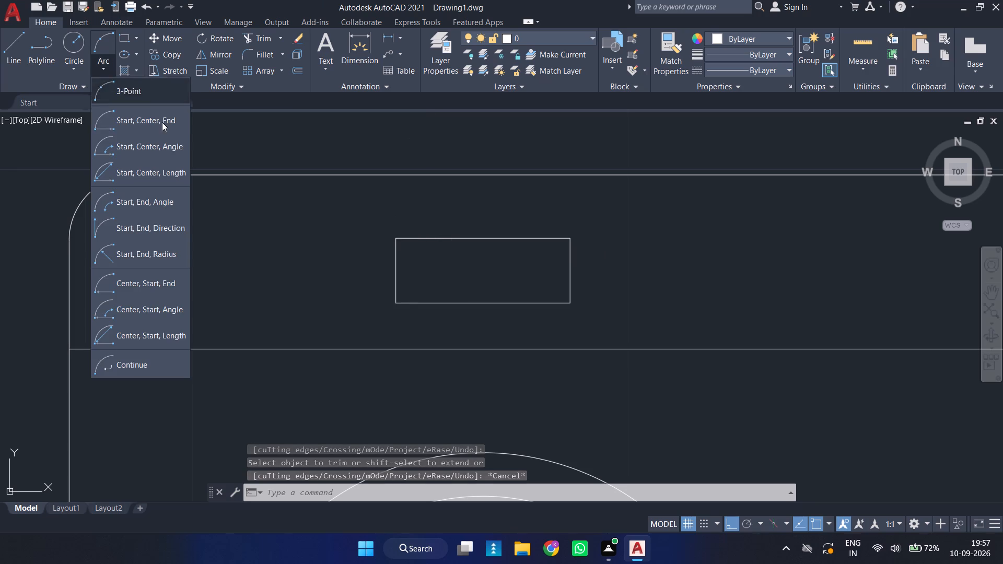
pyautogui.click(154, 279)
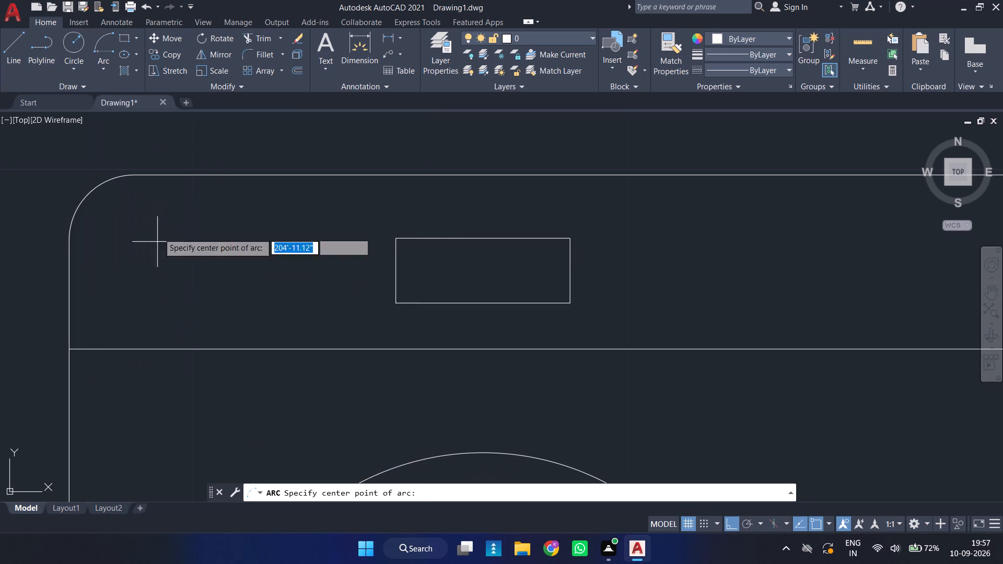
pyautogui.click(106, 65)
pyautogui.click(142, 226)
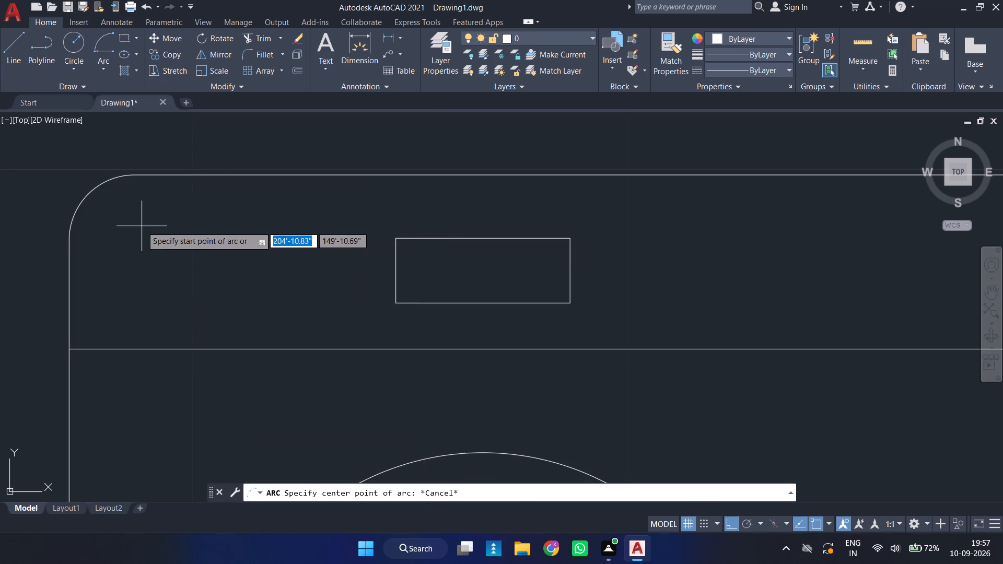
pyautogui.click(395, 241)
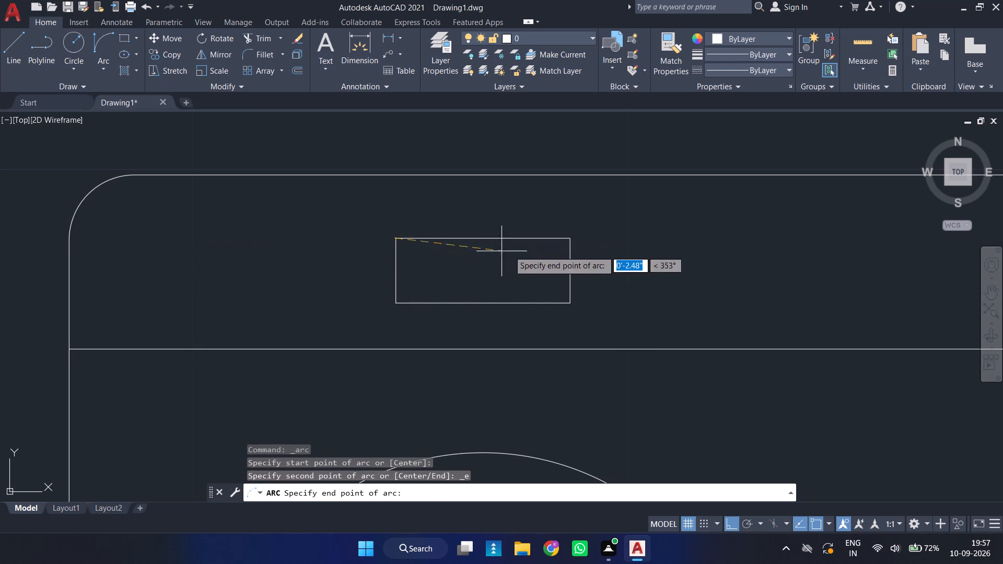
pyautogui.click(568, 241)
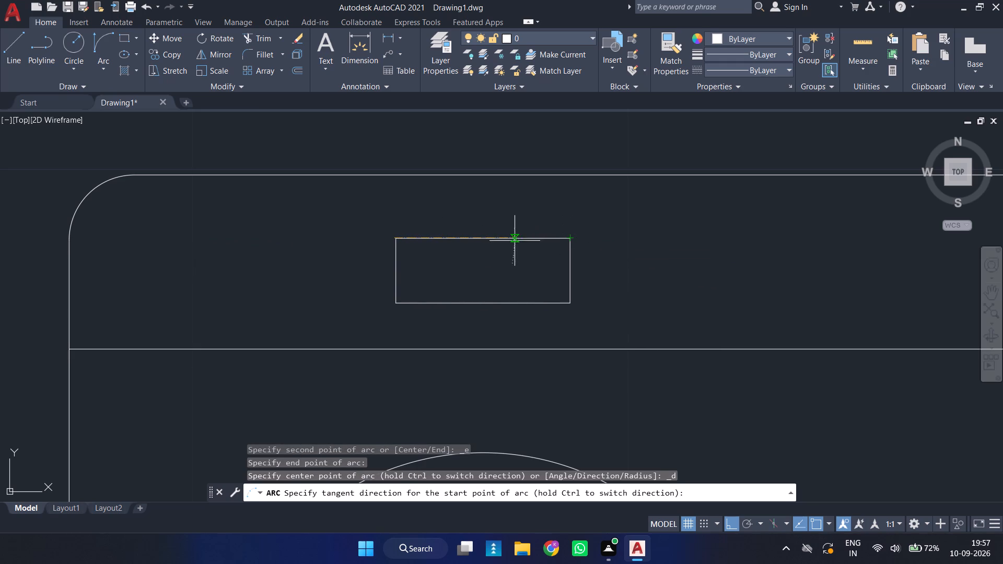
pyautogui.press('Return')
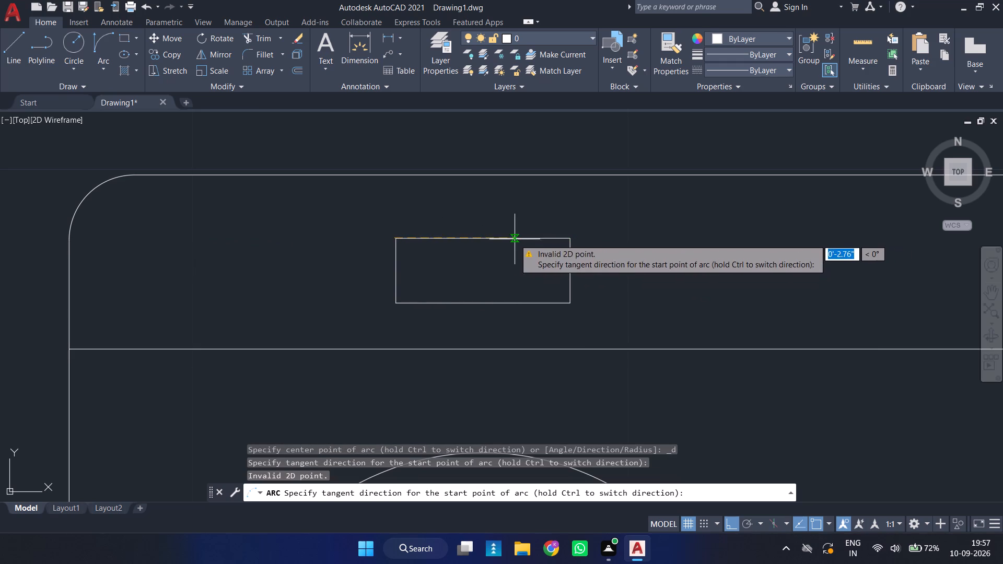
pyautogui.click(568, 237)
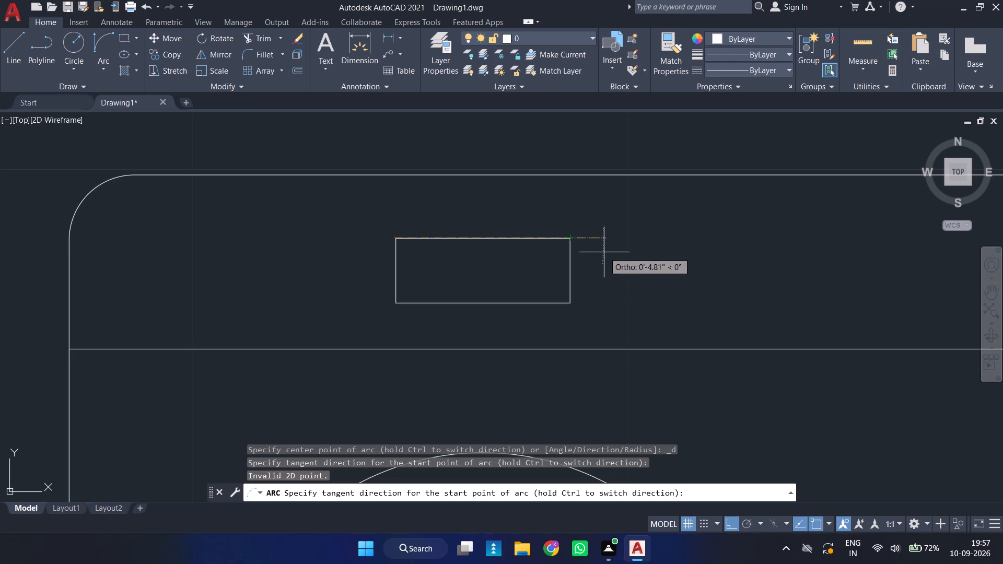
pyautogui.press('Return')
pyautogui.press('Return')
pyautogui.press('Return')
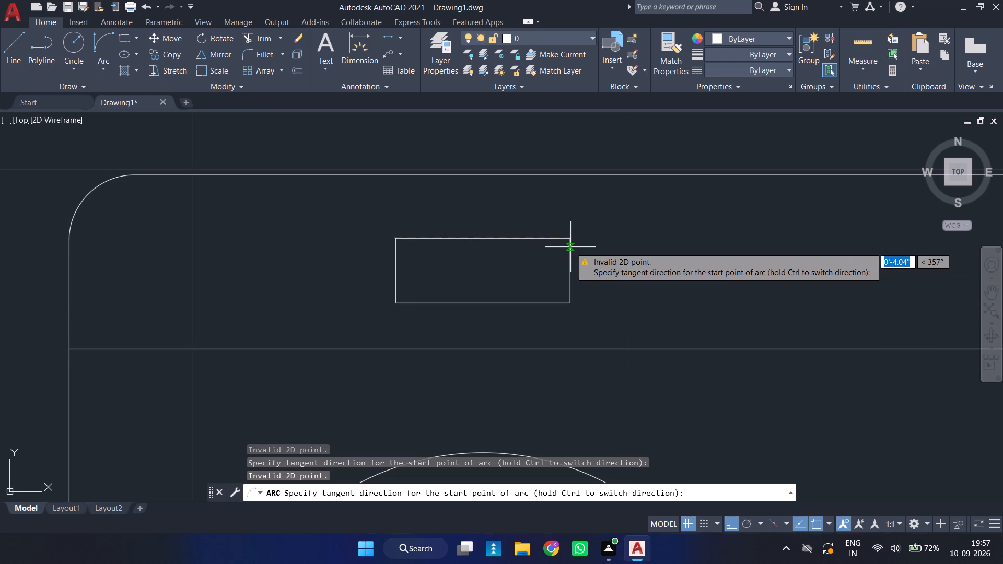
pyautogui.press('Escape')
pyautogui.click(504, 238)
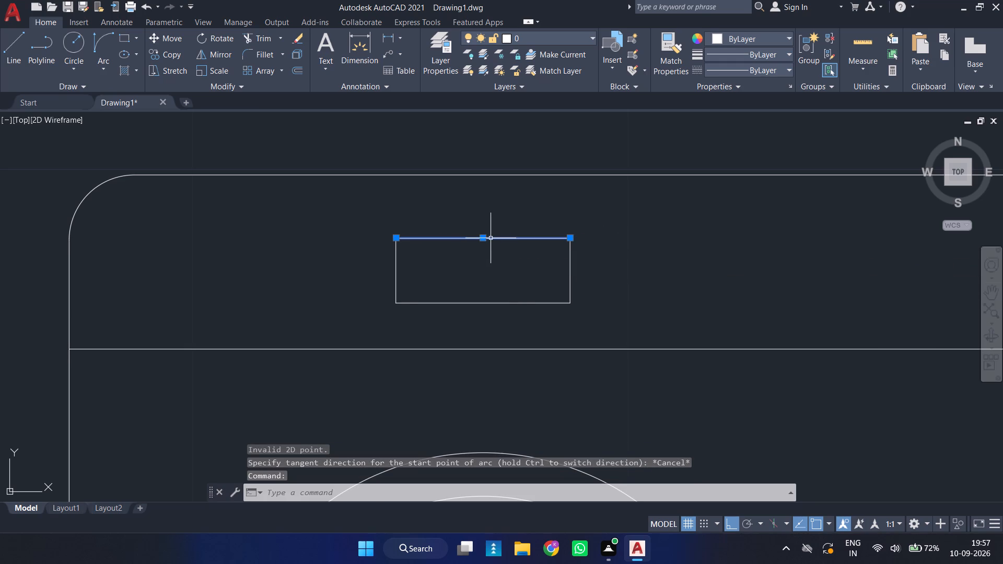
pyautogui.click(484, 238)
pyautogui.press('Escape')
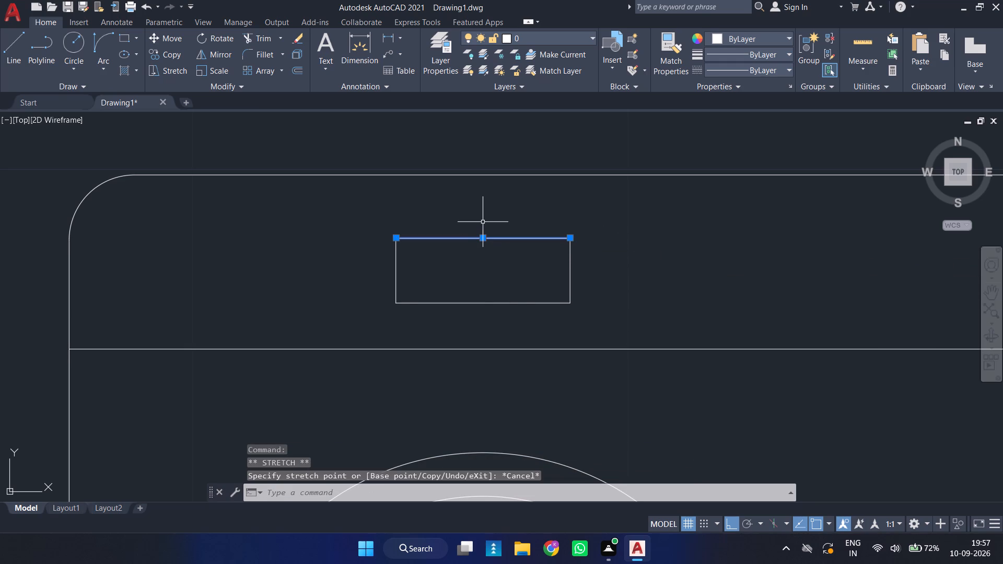
# Draw a Start, End, Direction arc between the small rectangle's two top corners, bulging down into the rectangle.
pyautogui.click(112, 72)
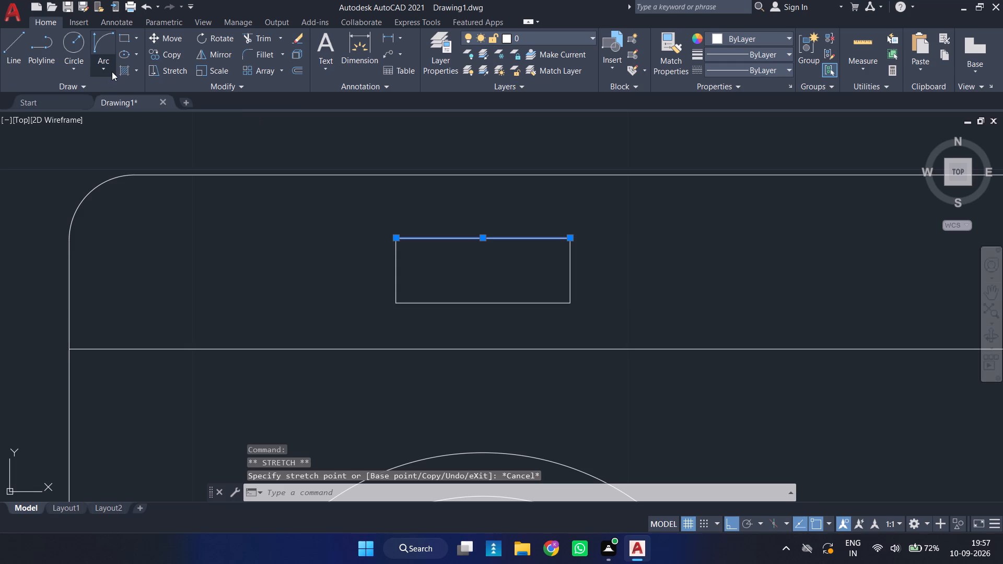
pyautogui.click(158, 226)
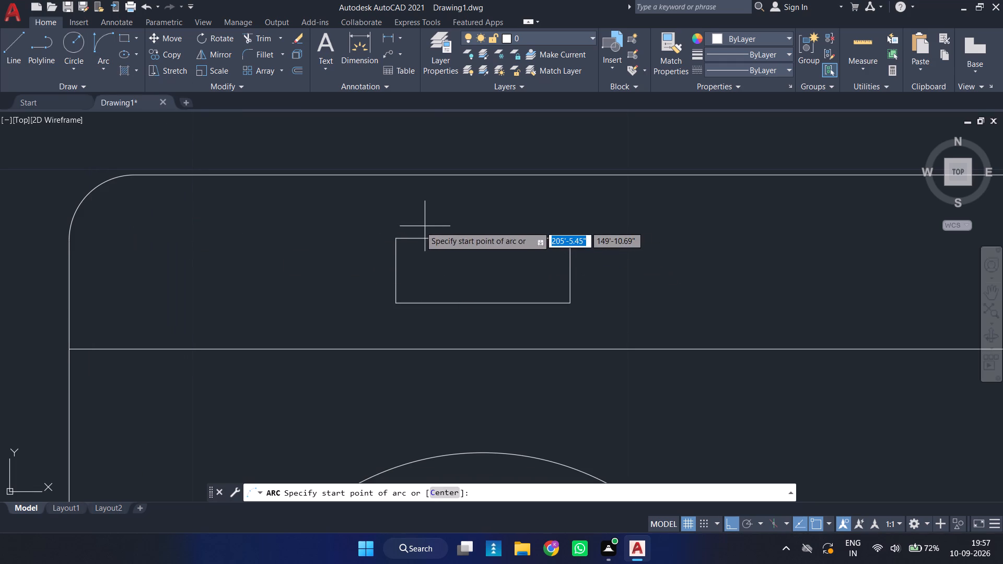
pyautogui.click(398, 237)
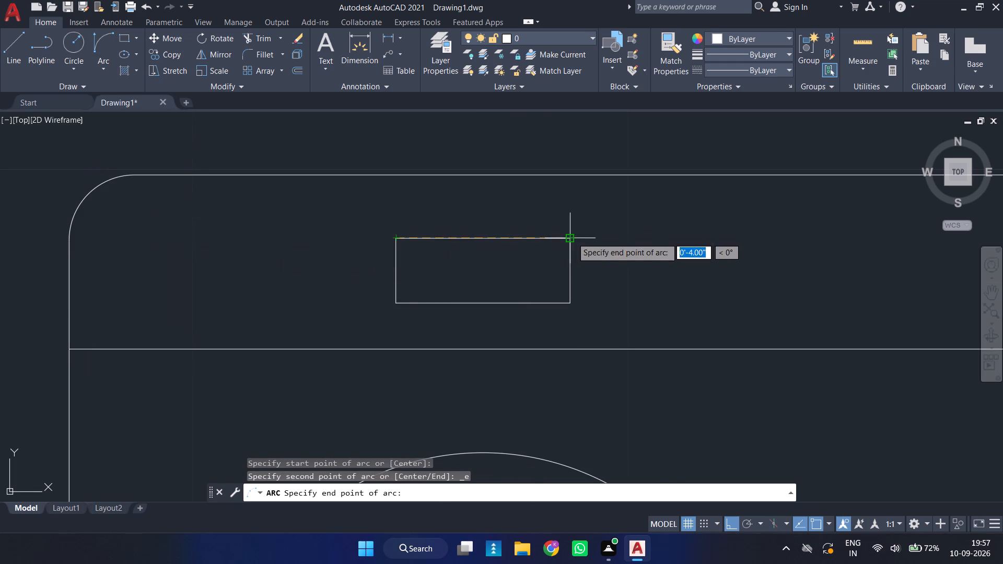
pyautogui.click(572, 238)
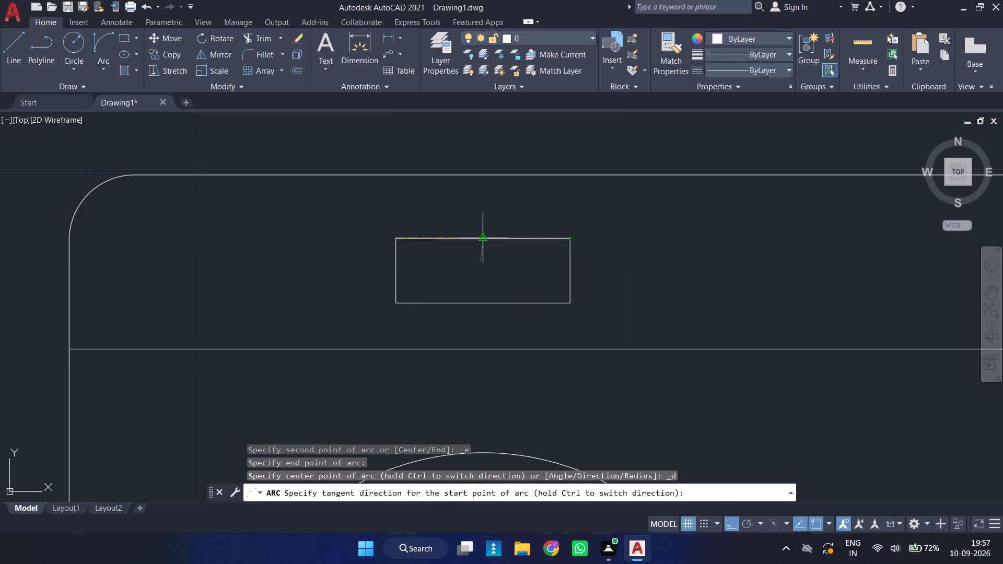
pyautogui.click(486, 241)
pyautogui.click(478, 207)
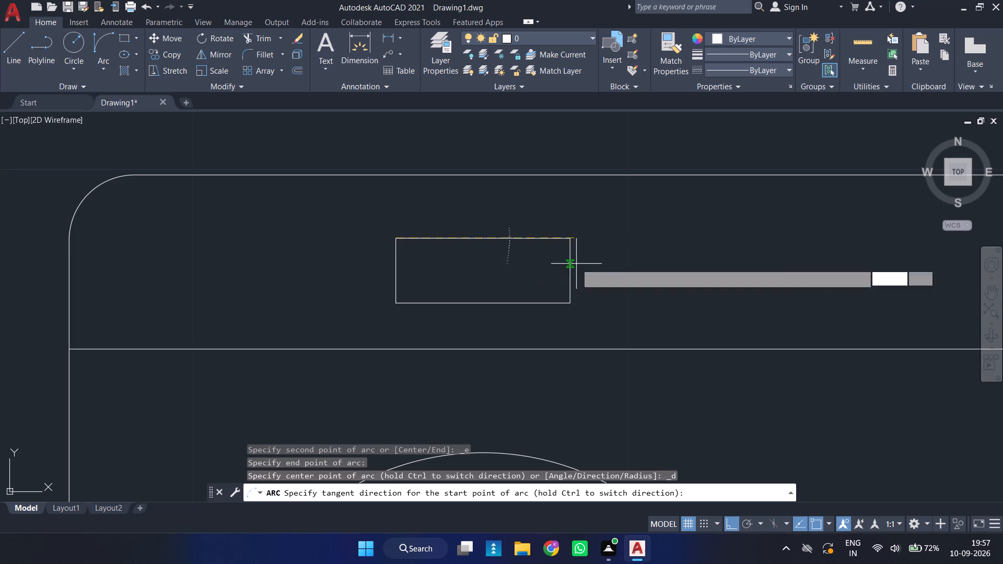
pyautogui.click(528, 345)
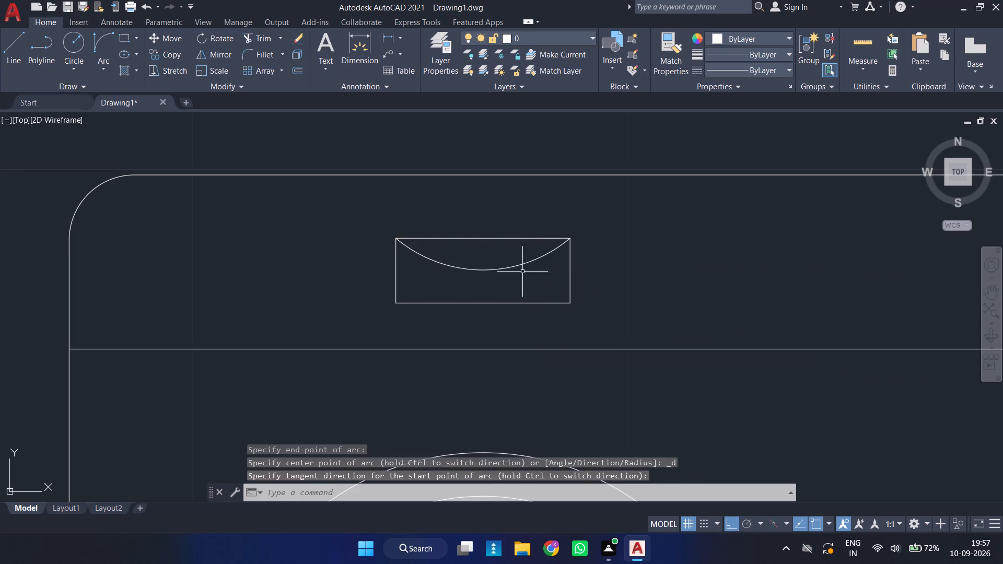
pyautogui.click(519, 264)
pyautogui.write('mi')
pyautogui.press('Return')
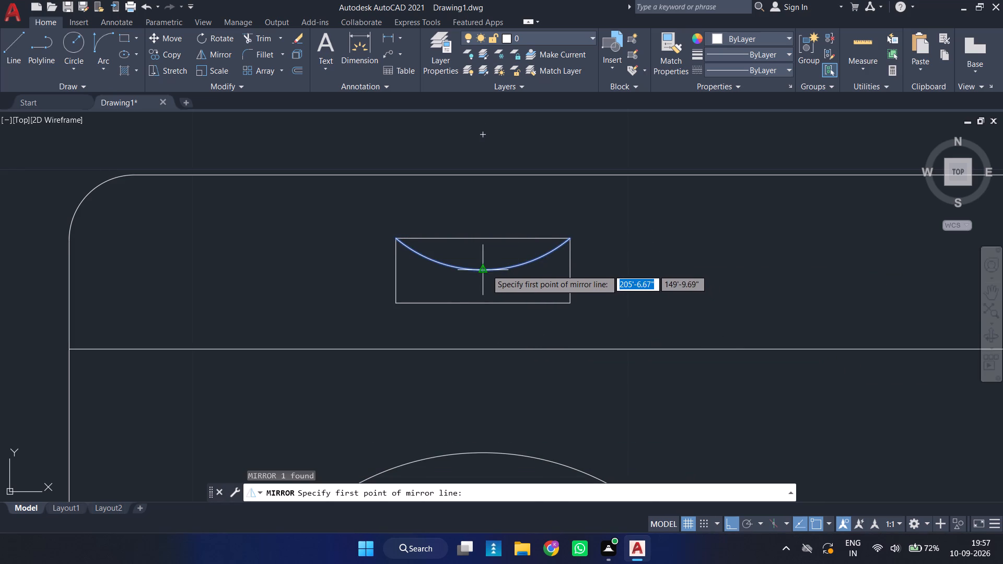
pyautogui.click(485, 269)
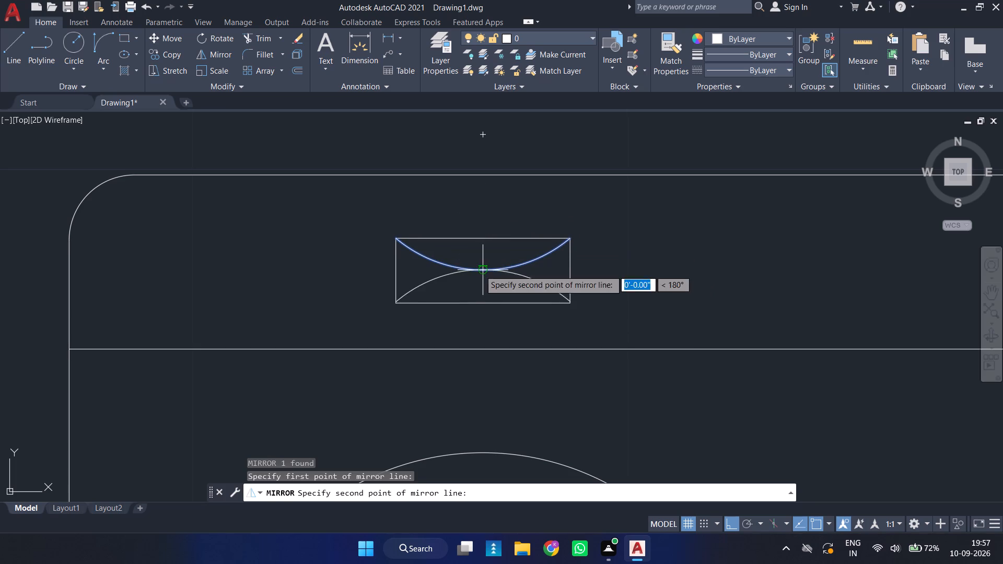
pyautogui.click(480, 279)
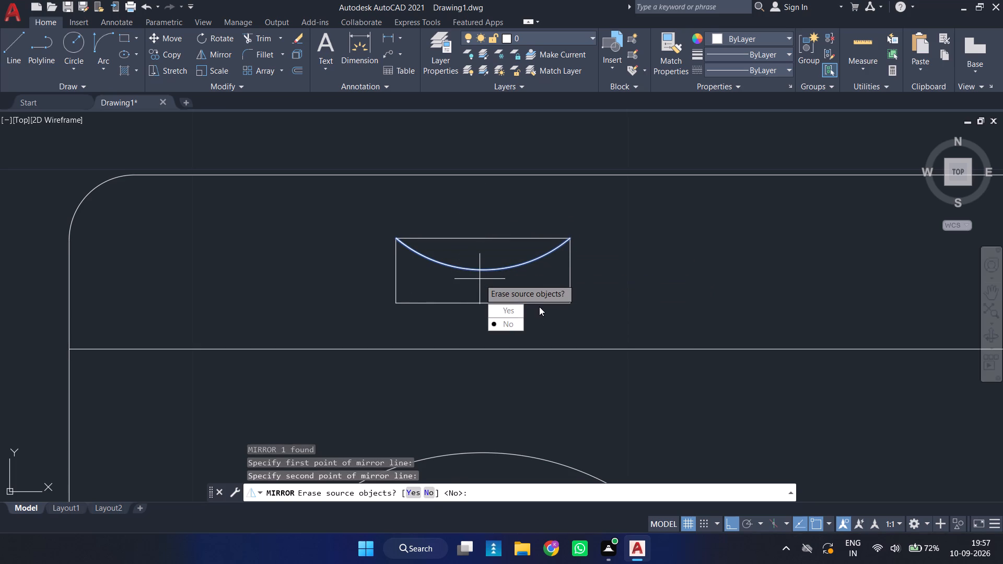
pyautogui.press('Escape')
# Mirror the arc about the small rectangle's top edge so it bulges upward, erasing the source arc.
pyautogui.click(514, 262)
pyautogui.click(514, 274)
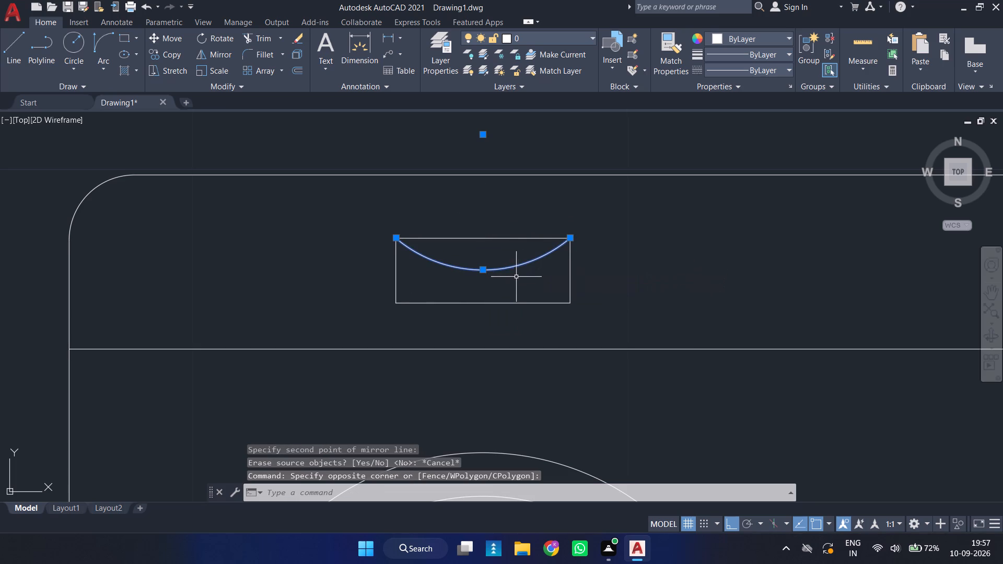
pyautogui.write('mi')
pyautogui.press('Return')
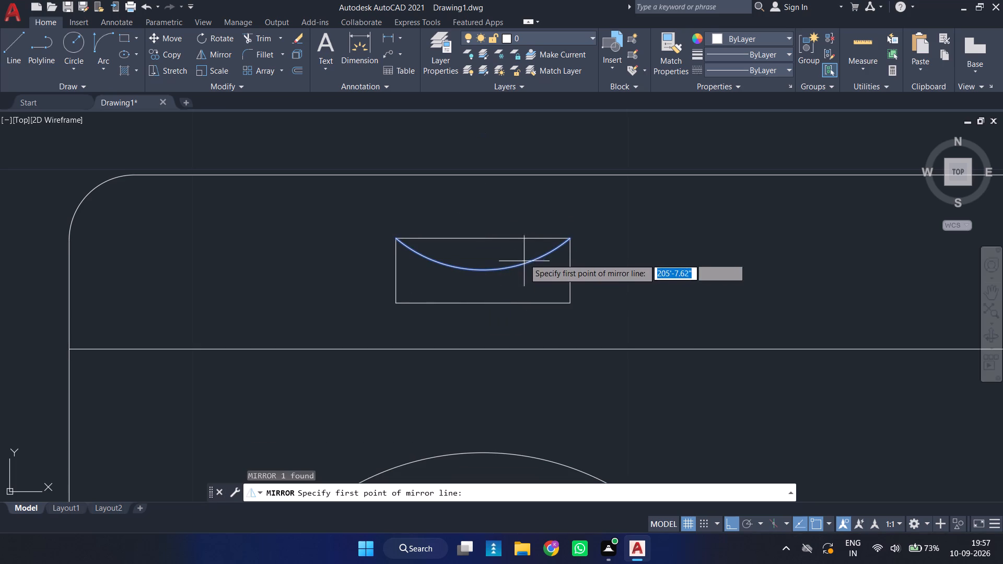
pyautogui.click(567, 238)
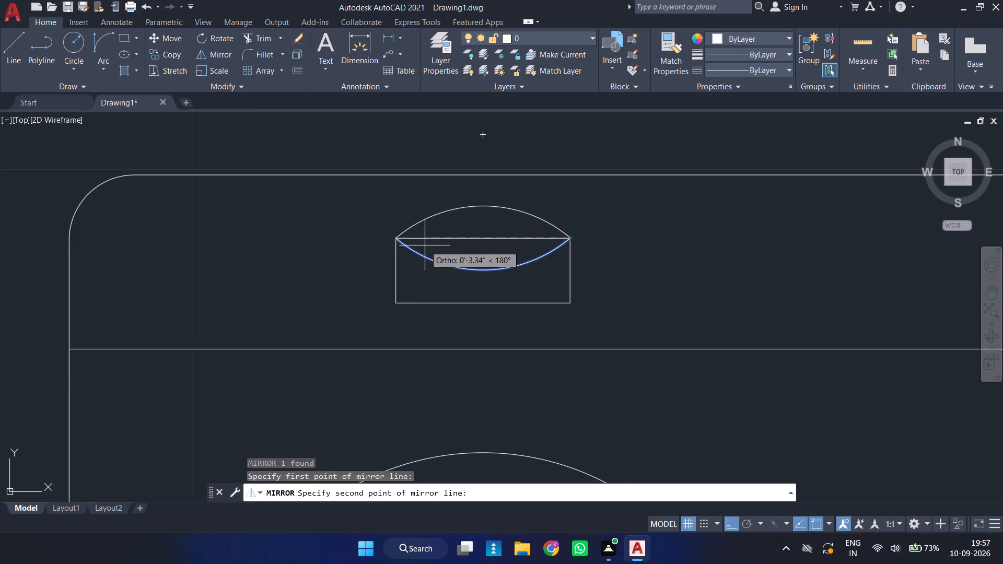
pyautogui.click(408, 236)
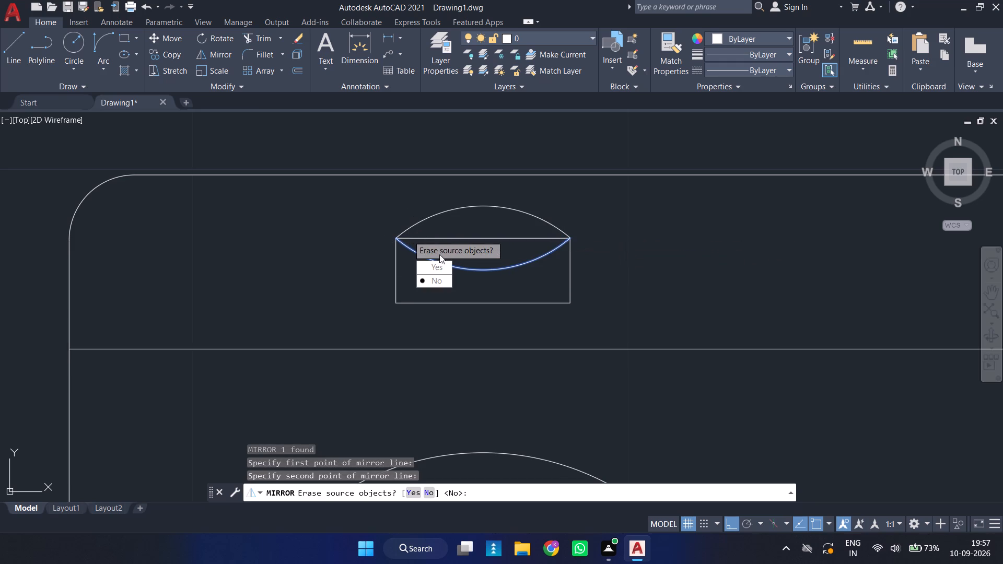
pyautogui.moveTo(435, 264); pyautogui.dragTo(408, 236)
# Move the small rectangle and its arc horizontally from above the left circles to centred above the right circles.
pyautogui.scroll(-3, 569, 236)
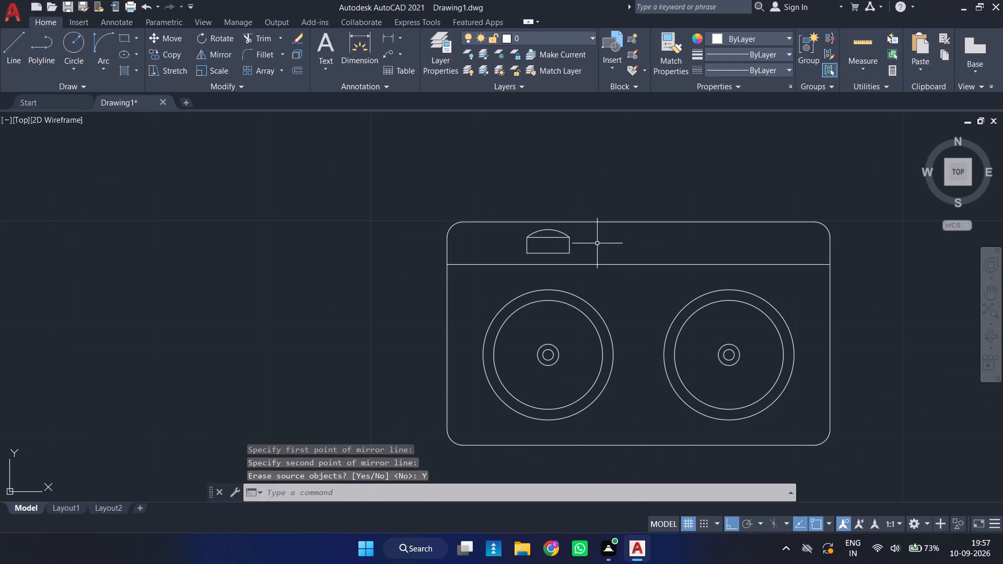
pyautogui.moveTo(600, 243); pyautogui.dragTo(570, 225, button='middle')
pyautogui.scroll(1, 569, 213)
pyautogui.click(530, 210)
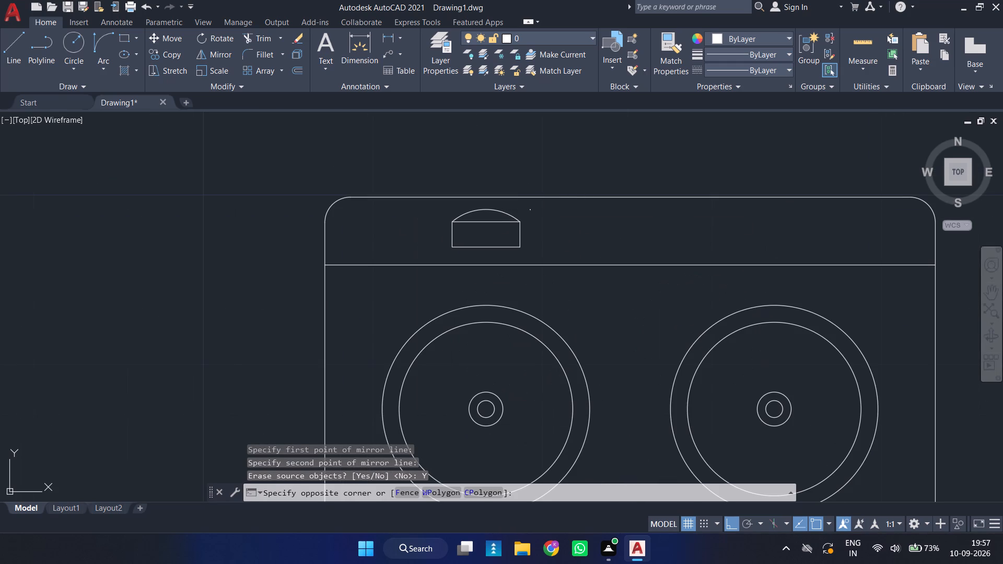
pyautogui.click(438, 249)
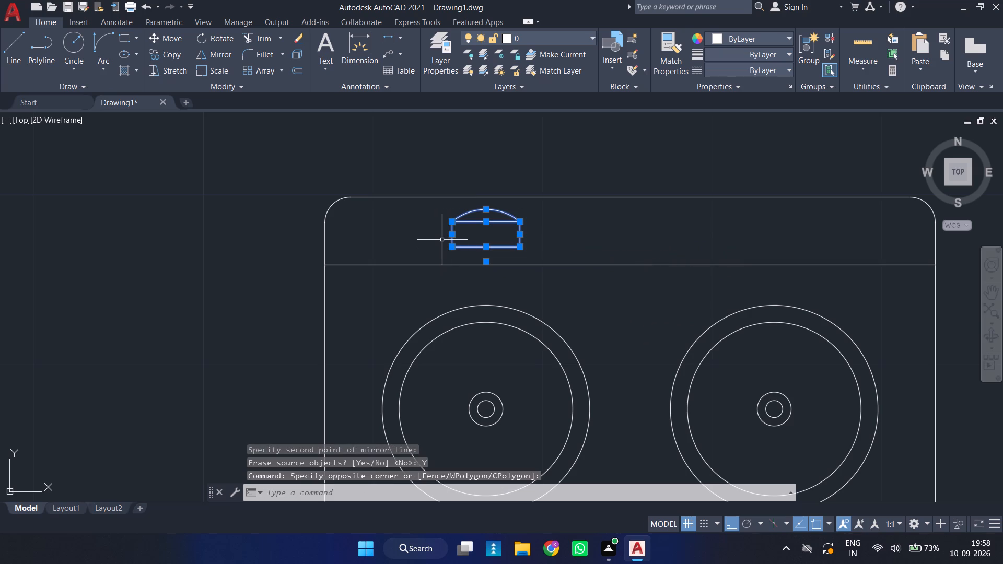
pyautogui.press('m')
pyautogui.press('Return')
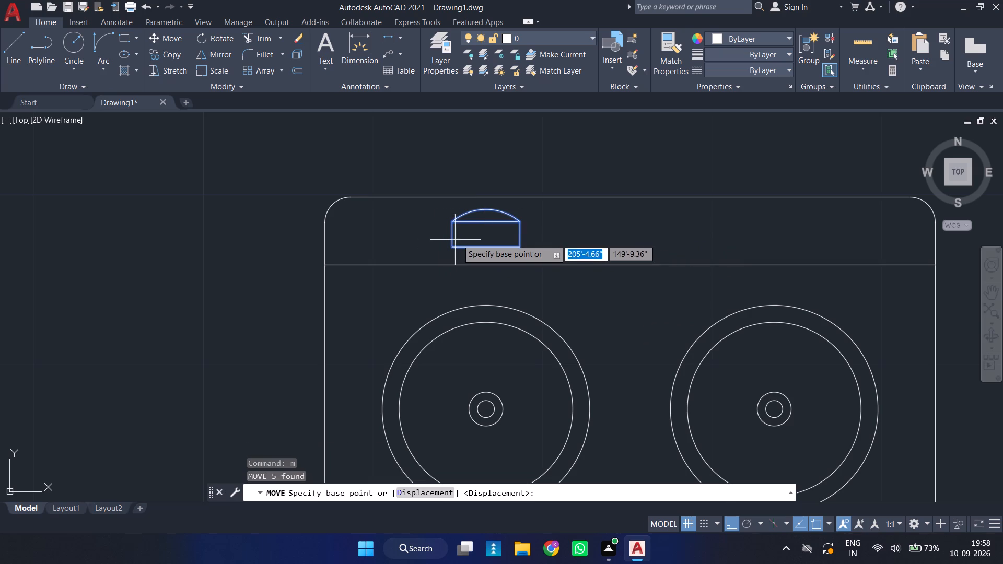
pyautogui.click(486, 246)
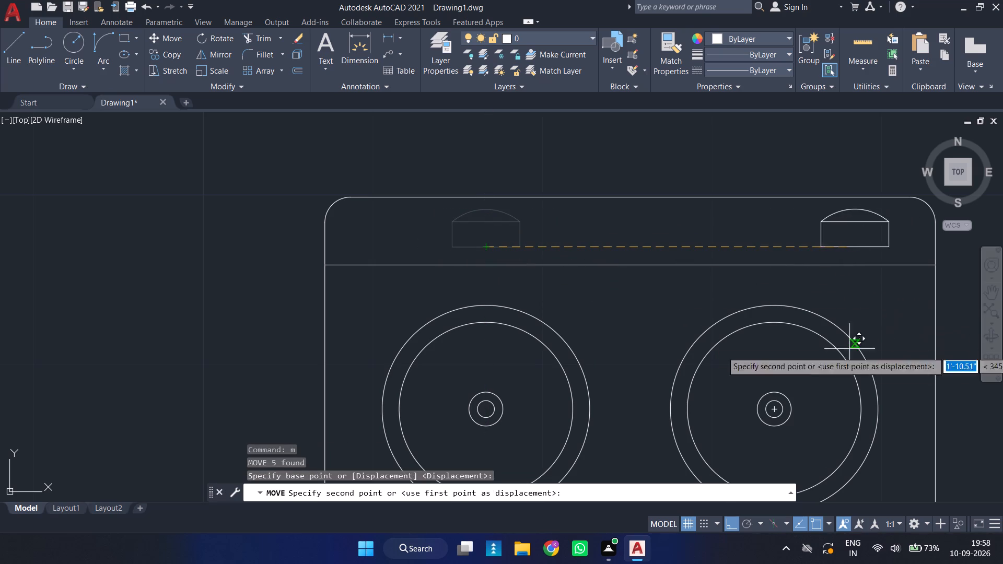
pyautogui.click(769, 285)
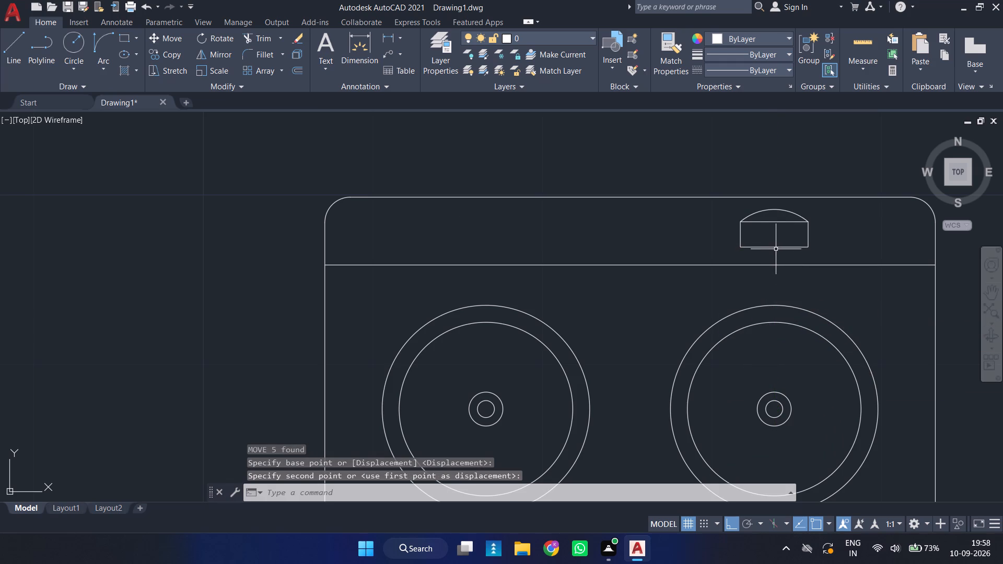
# Copy the small rectangle with its arc horizontally from above the right circles to centred above the left circles.
pyautogui.click(777, 248)
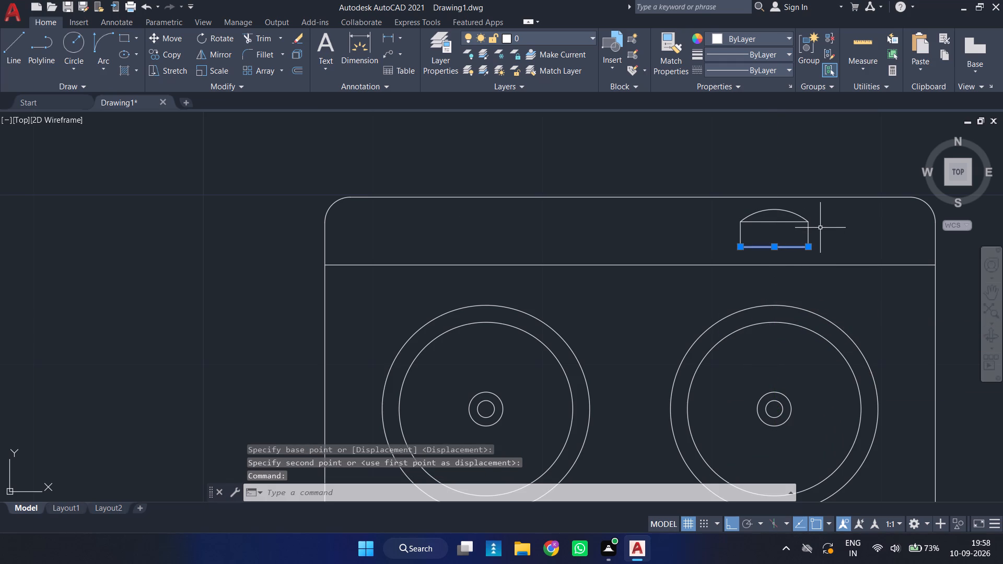
pyautogui.press('Escape')
pyautogui.click(819, 213)
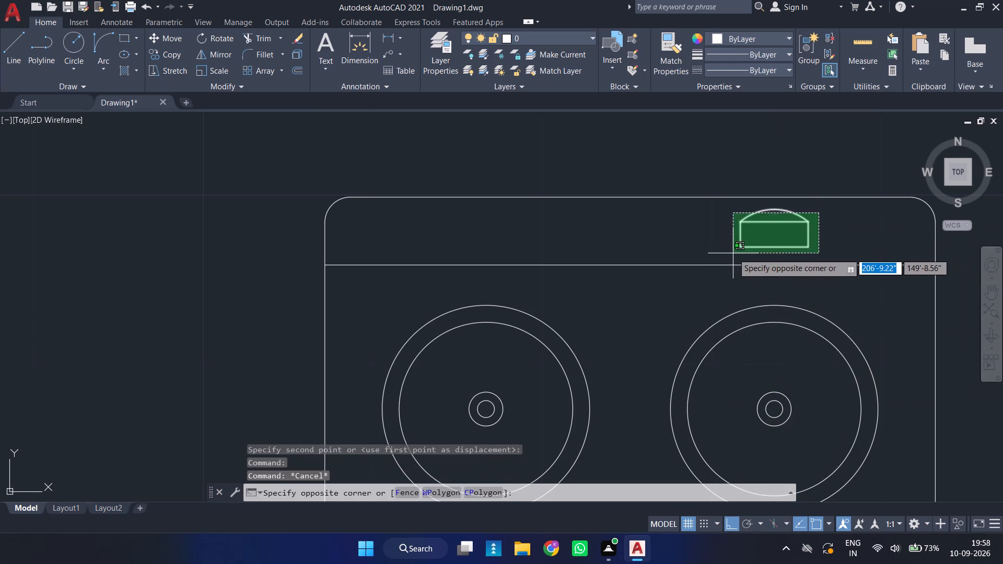
pyautogui.click(733, 253)
pyautogui.write('co')
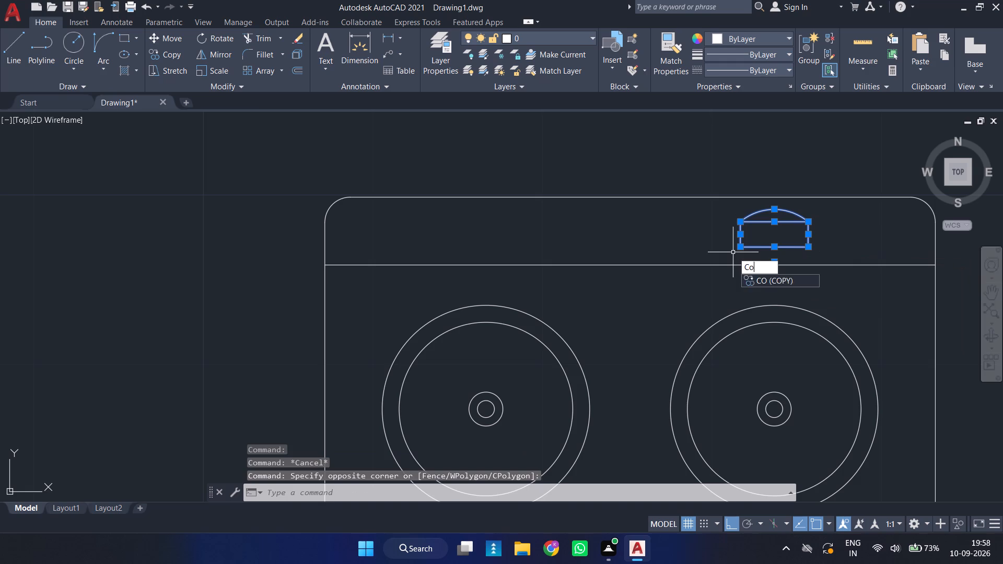
pyautogui.press('Return')
pyautogui.click(777, 247)
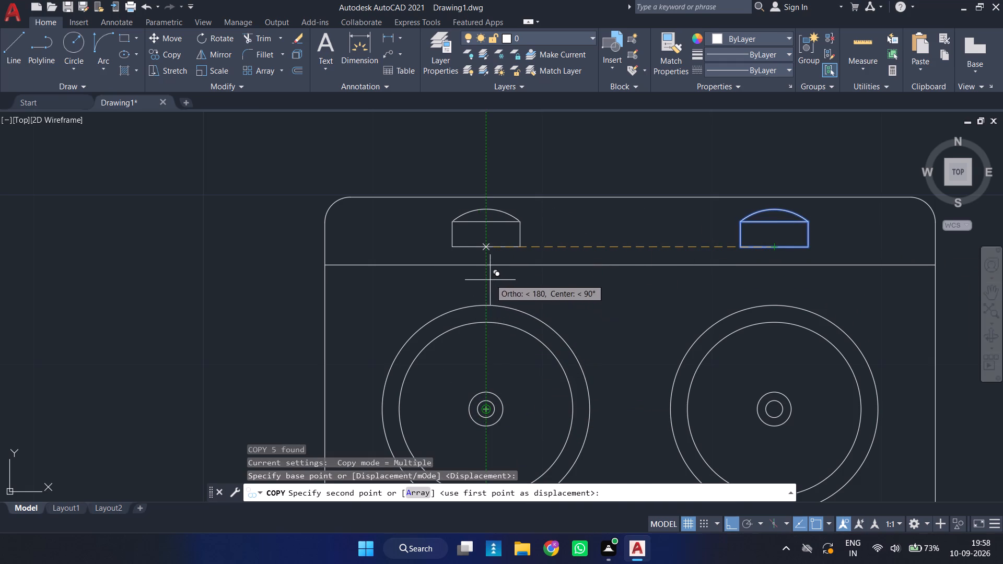
pyautogui.click(487, 246)
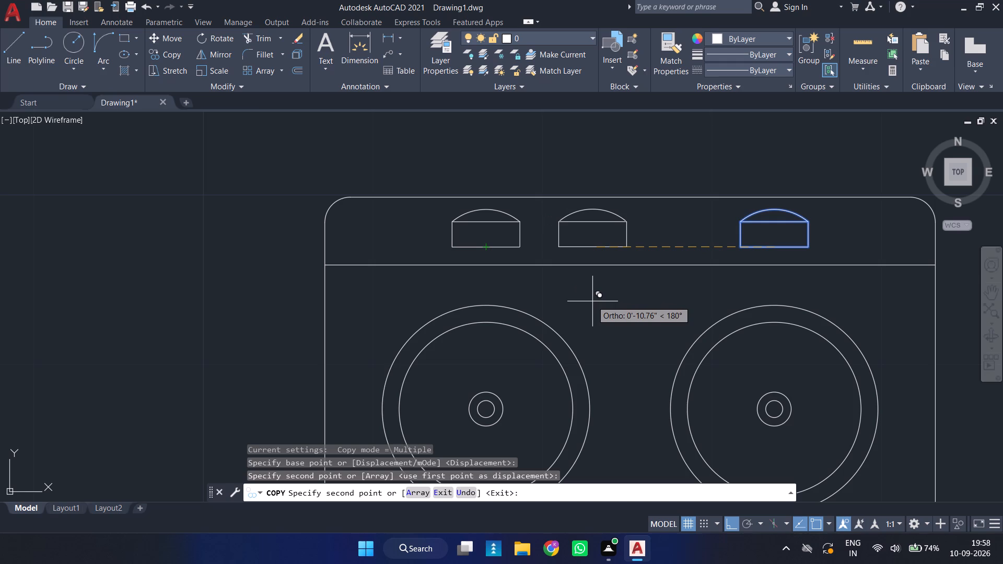
pyautogui.press('Escape')
pyautogui.press('Escape')
# Convert the whole two-burner stove drawing into a block named stove.
pyautogui.scroll(-4, 633, 272)
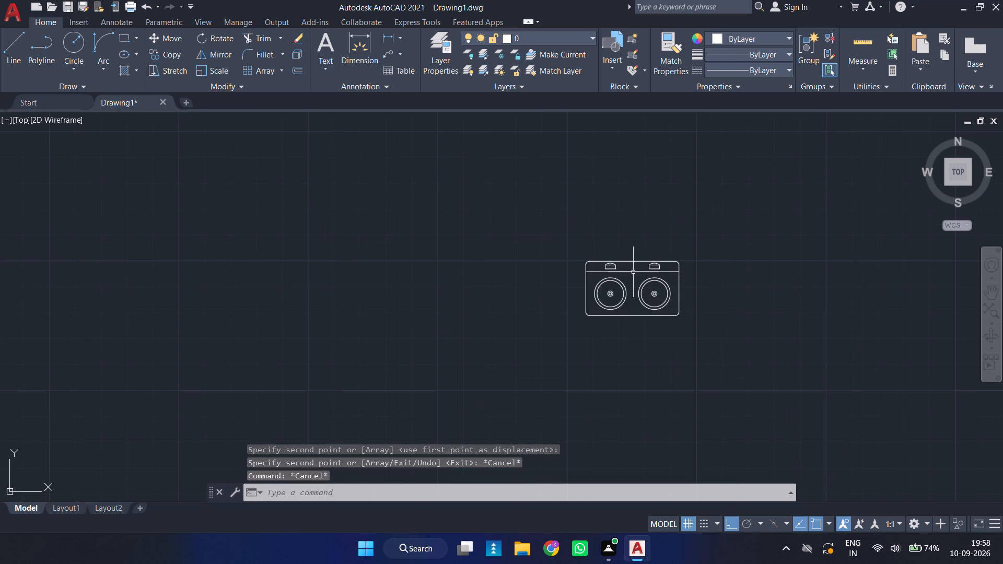
pyautogui.click(715, 234)
pyautogui.click(523, 389)
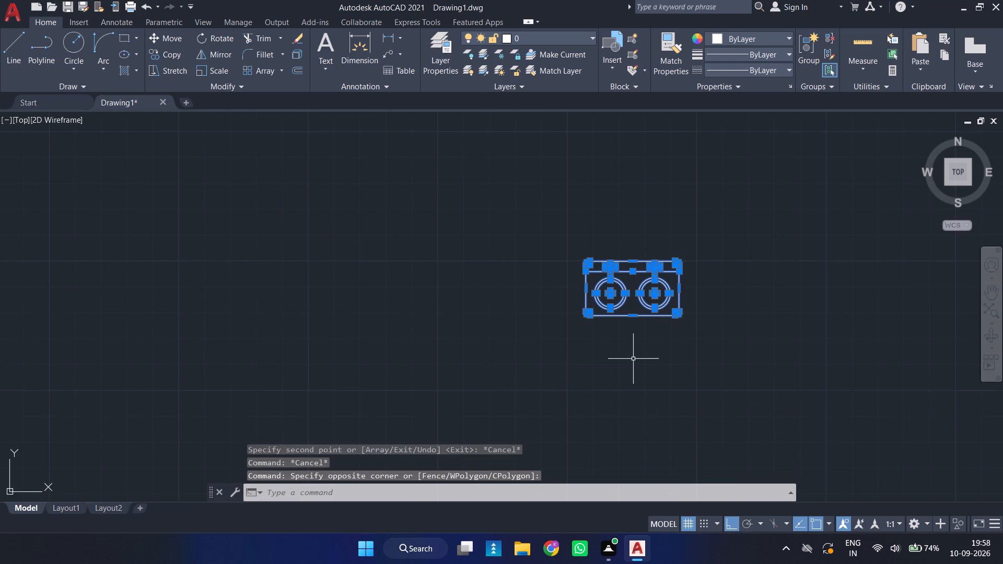
pyautogui.write('block')
pyautogui.press('Return')
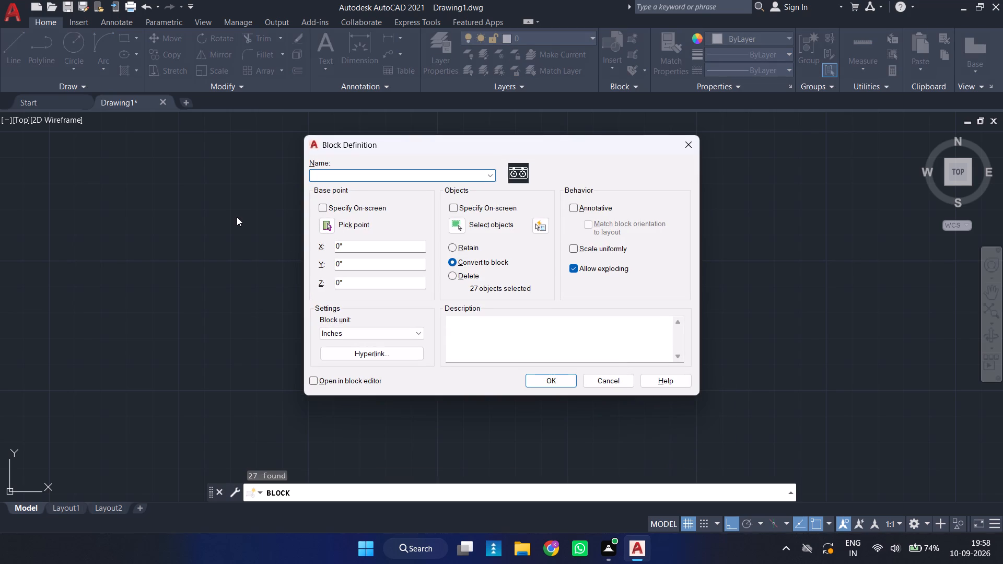
pyautogui.click(366, 178)
pyautogui.write('stove')
pyautogui.press('Return')
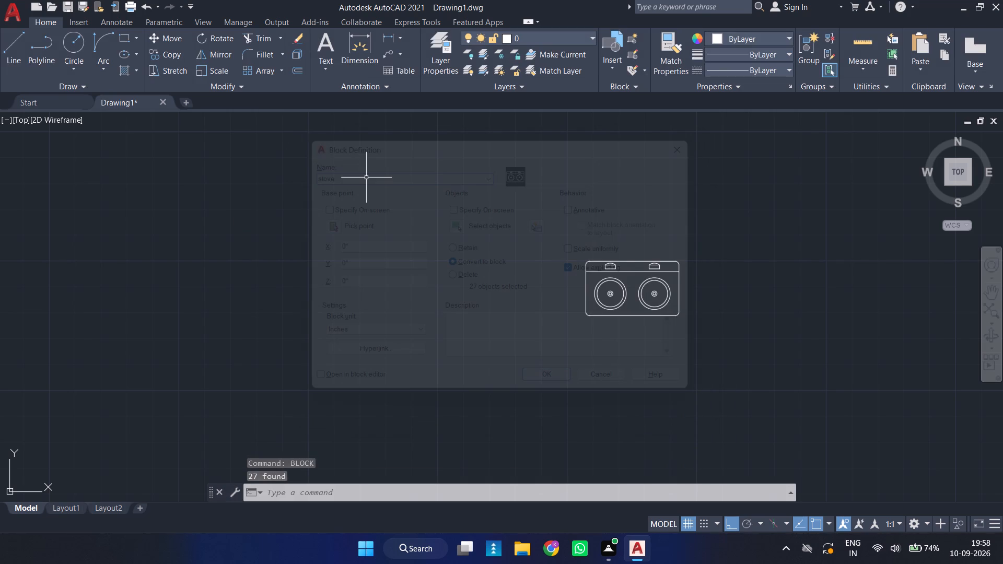
# Set up another block definition from the stove, with its base point at the midpoint of the stove's bottom edge.
pyautogui.press('space')
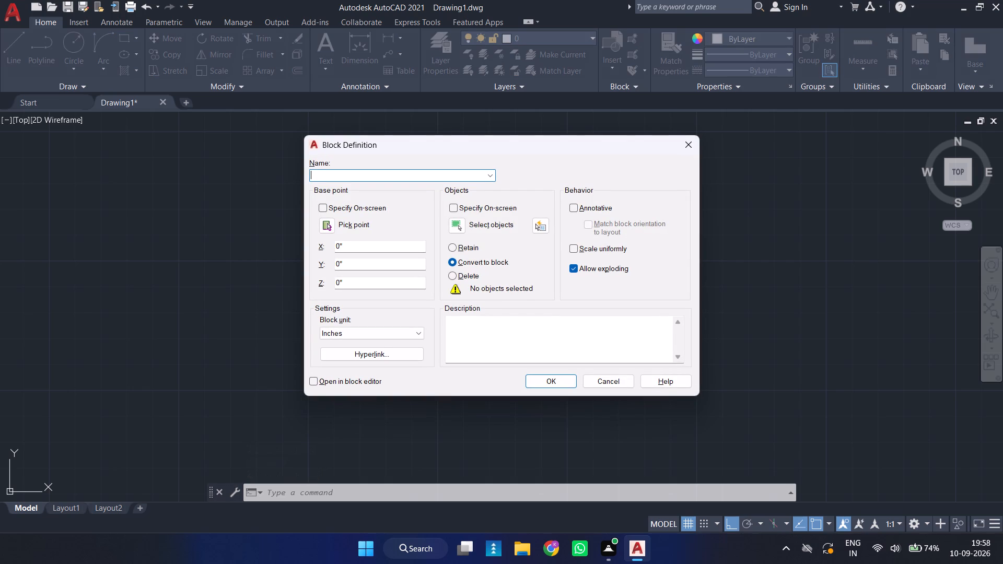
pyautogui.write('stove')
pyautogui.click(331, 221)
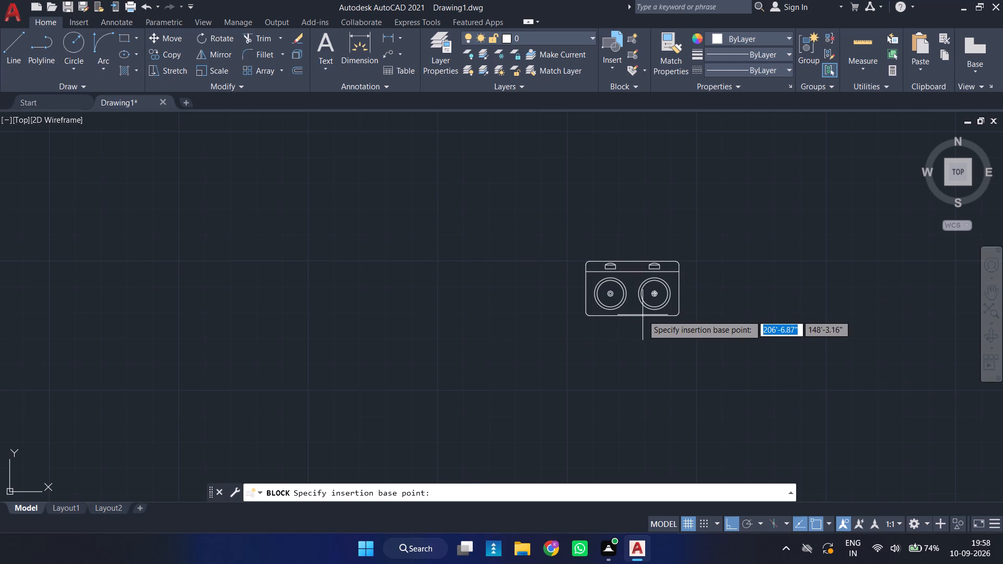
pyautogui.click(634, 315)
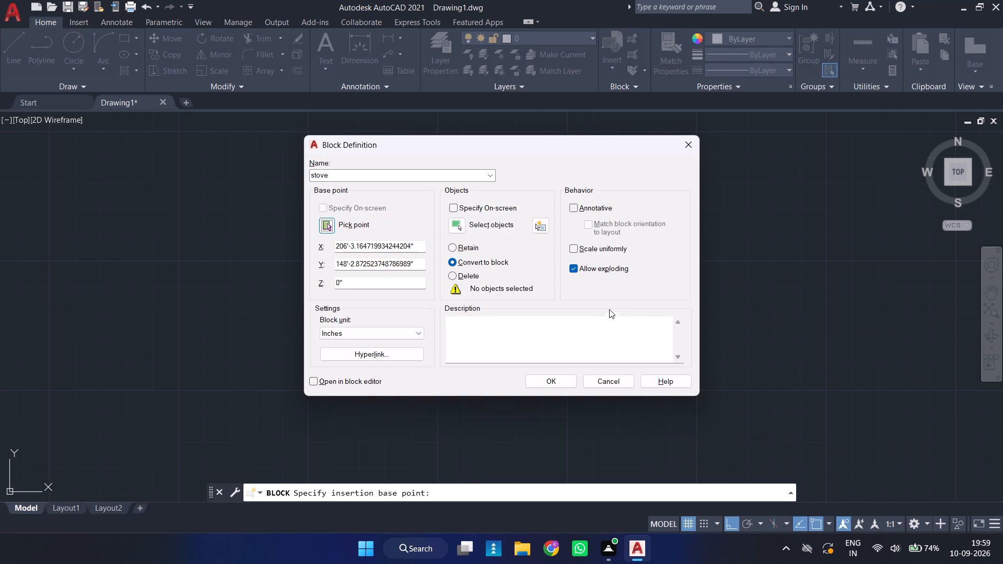
pyautogui.click(503, 224)
pyautogui.click(463, 230)
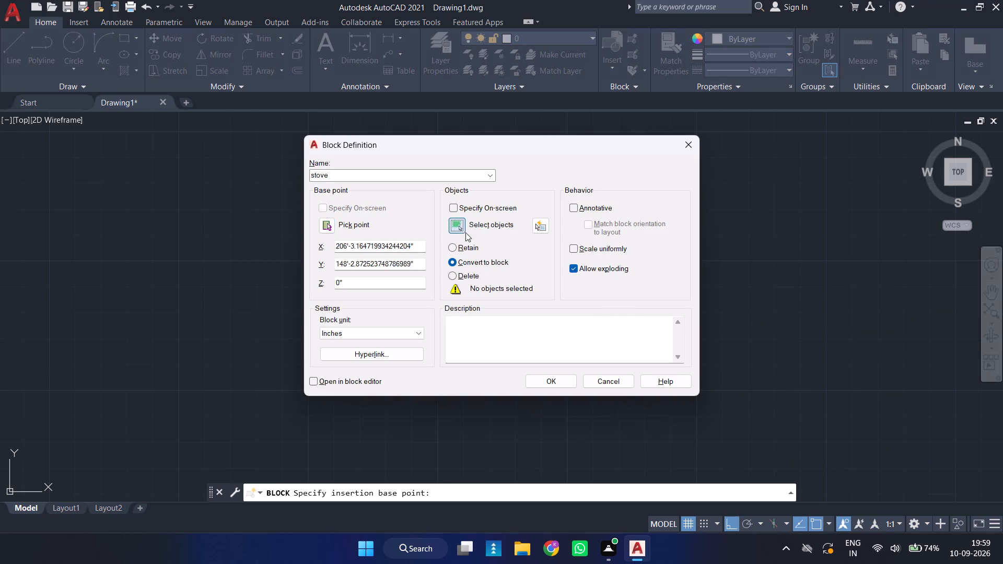
pyautogui.moveTo(785, 191); pyautogui.dragTo(785, 198)
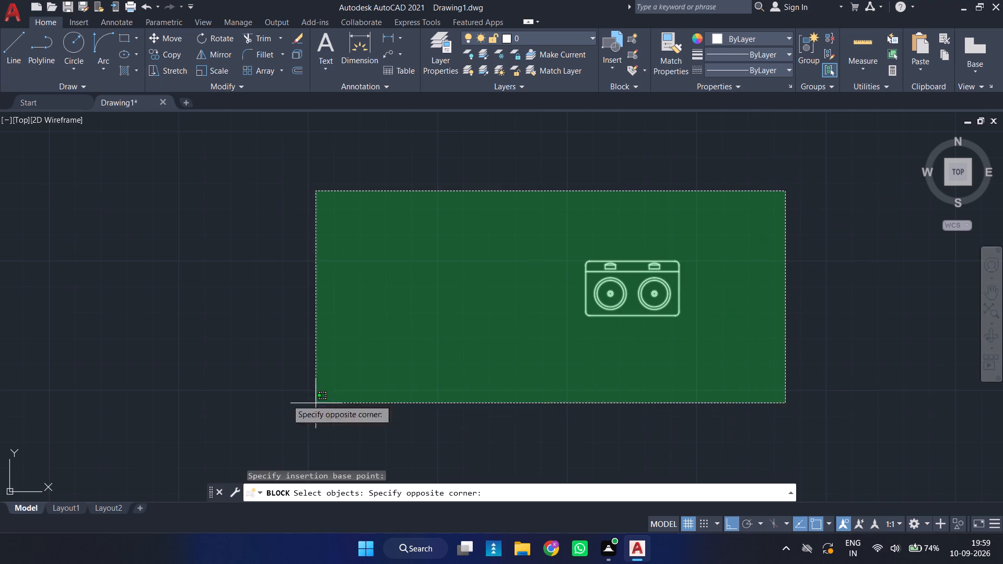
pyautogui.click(39, 407)
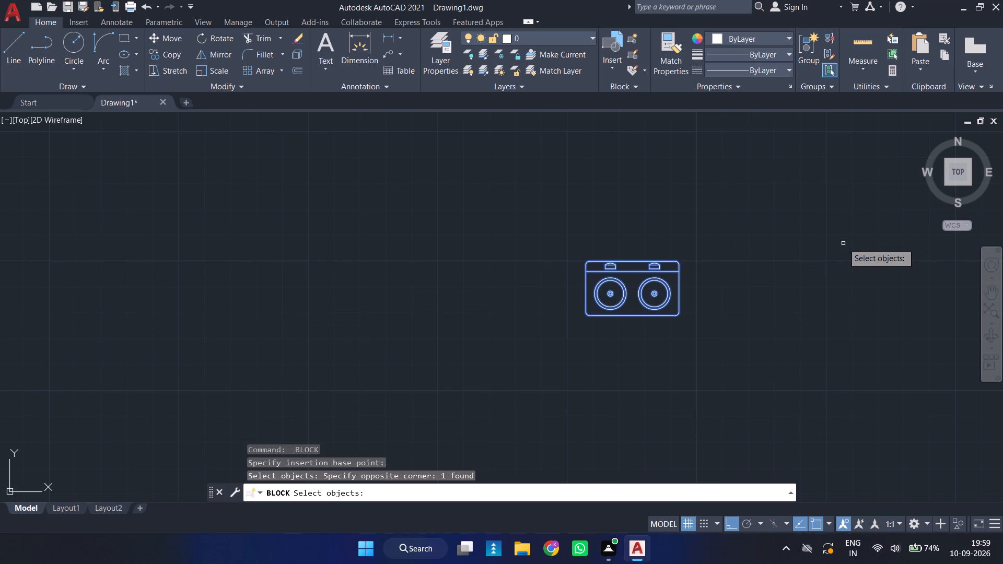
pyautogui.rightClick(843, 243)
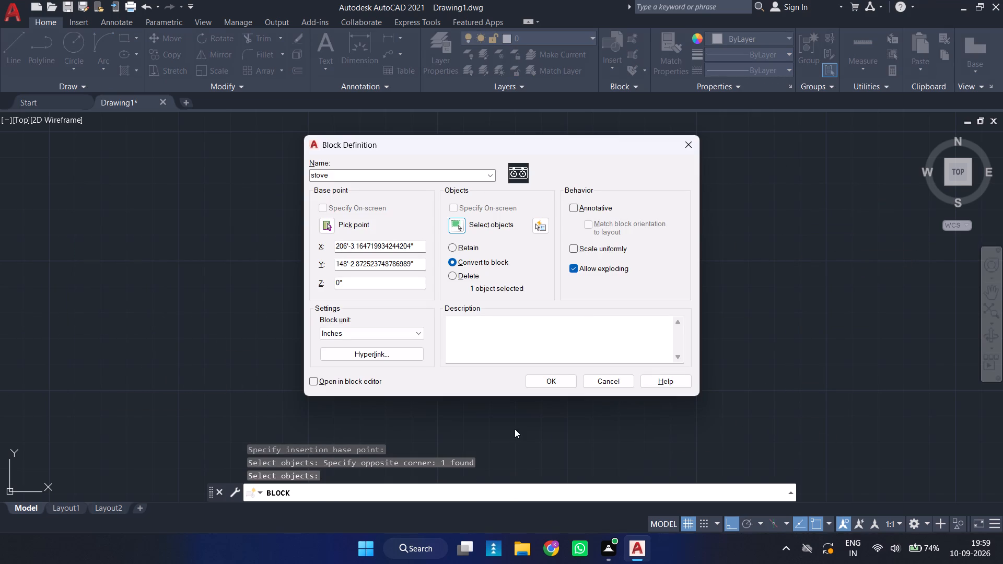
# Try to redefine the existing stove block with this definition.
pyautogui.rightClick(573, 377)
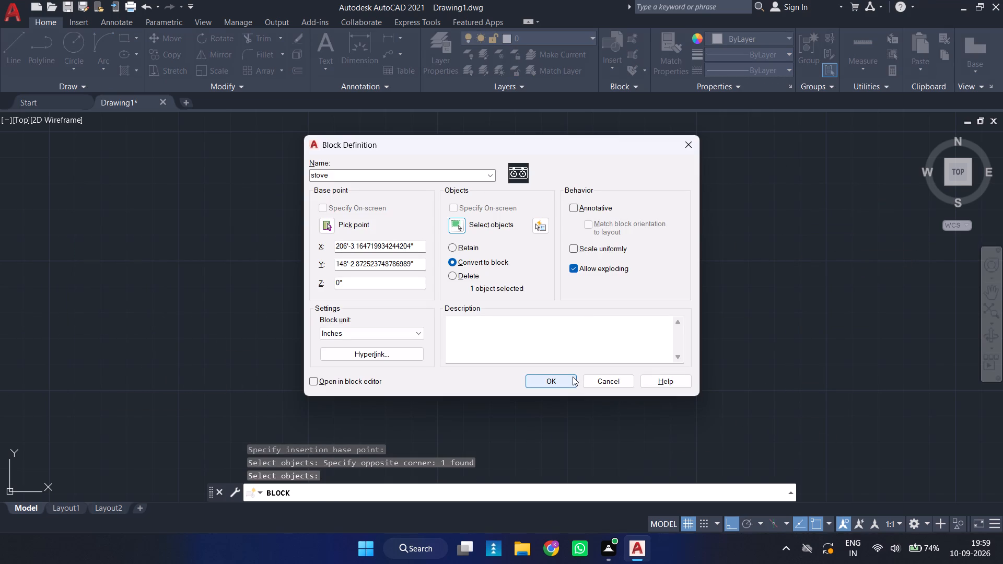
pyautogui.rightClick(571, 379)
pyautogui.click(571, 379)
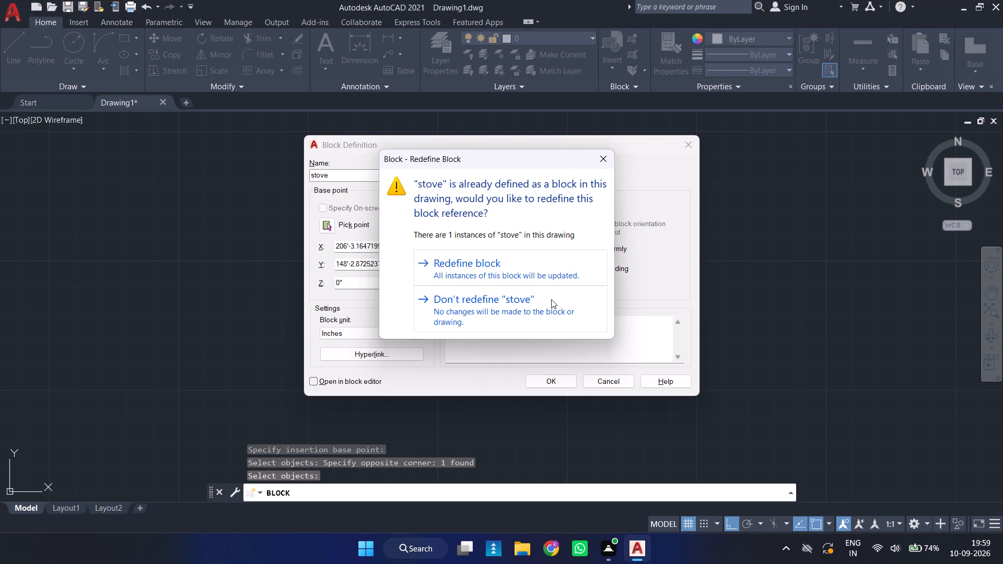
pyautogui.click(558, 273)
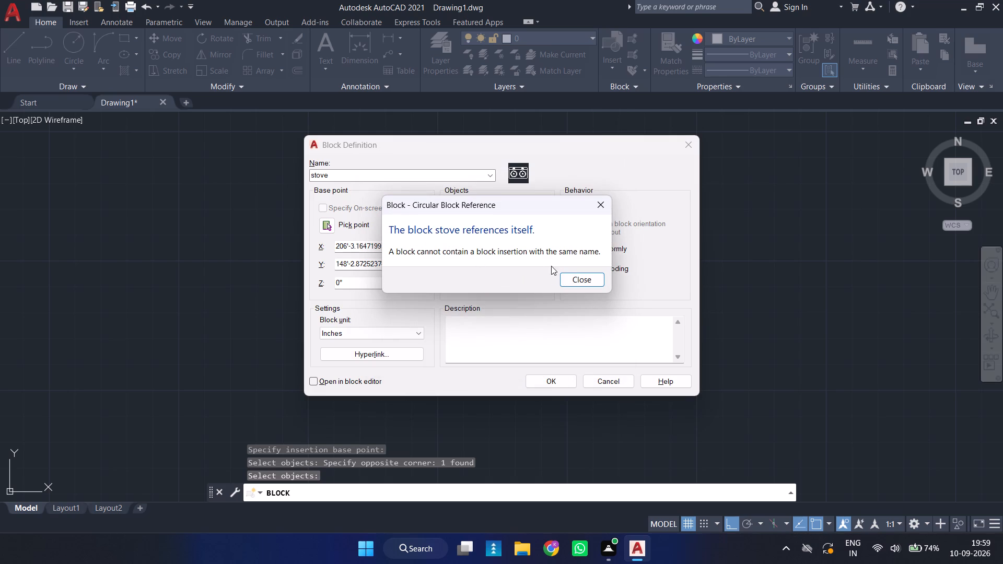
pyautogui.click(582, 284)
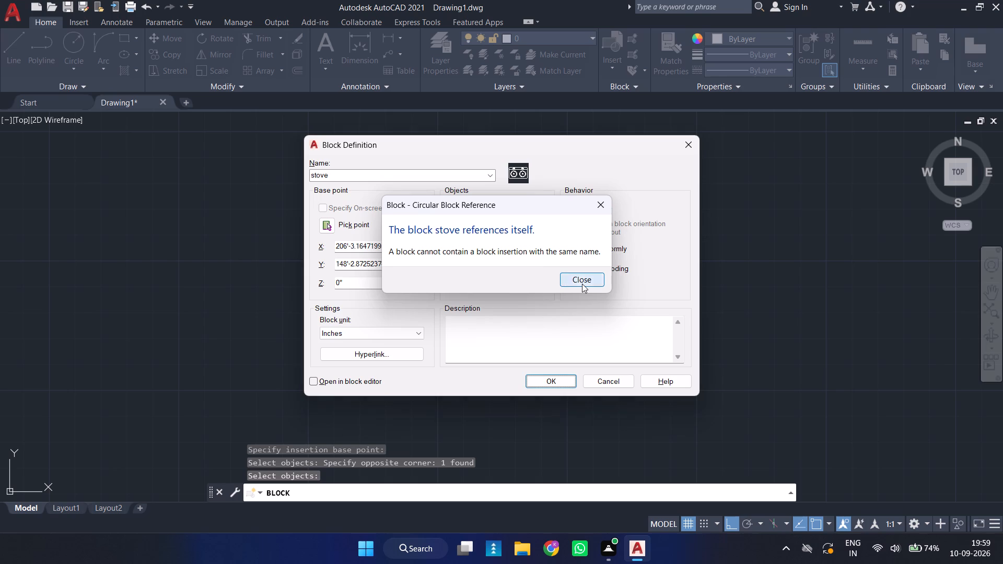
# Change the block definition's name to stovee and create the block.
pyautogui.click(388, 173)
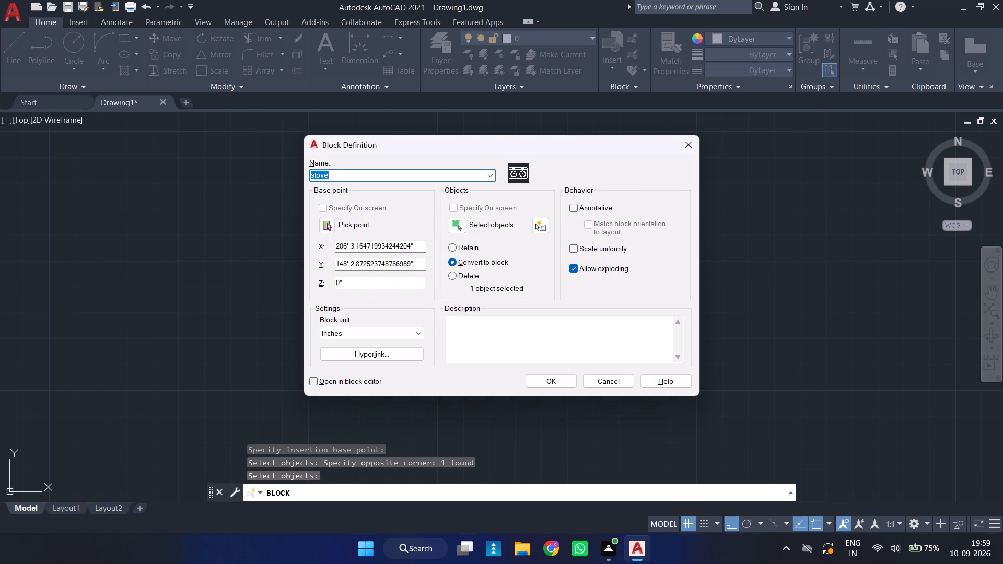
pyautogui.click(388, 173)
pyautogui.press('space')
pyautogui.press('space')
pyautogui.press('BackSpace')
pyautogui.press('BackSpace')
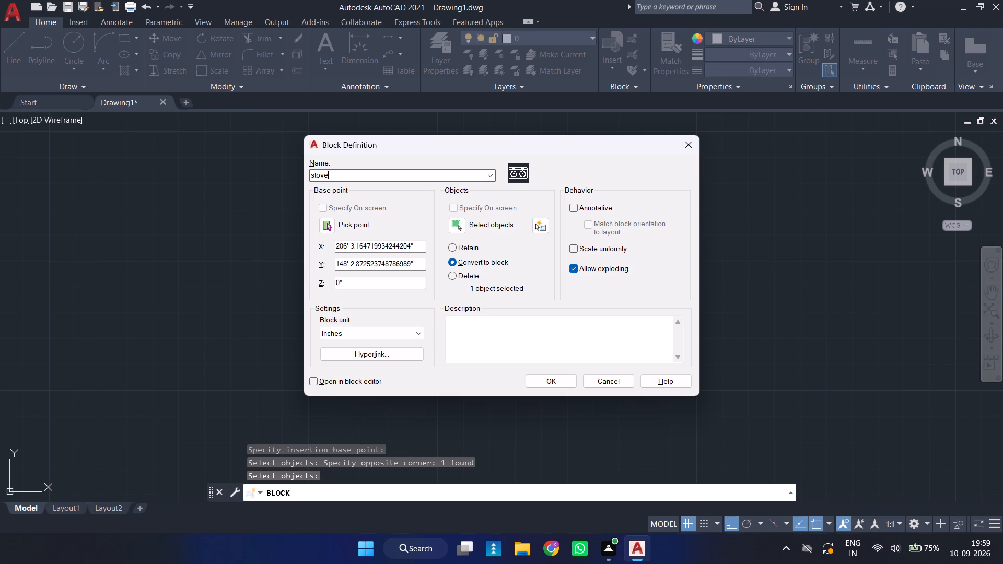
pyautogui.press('e')
pyautogui.press('space')
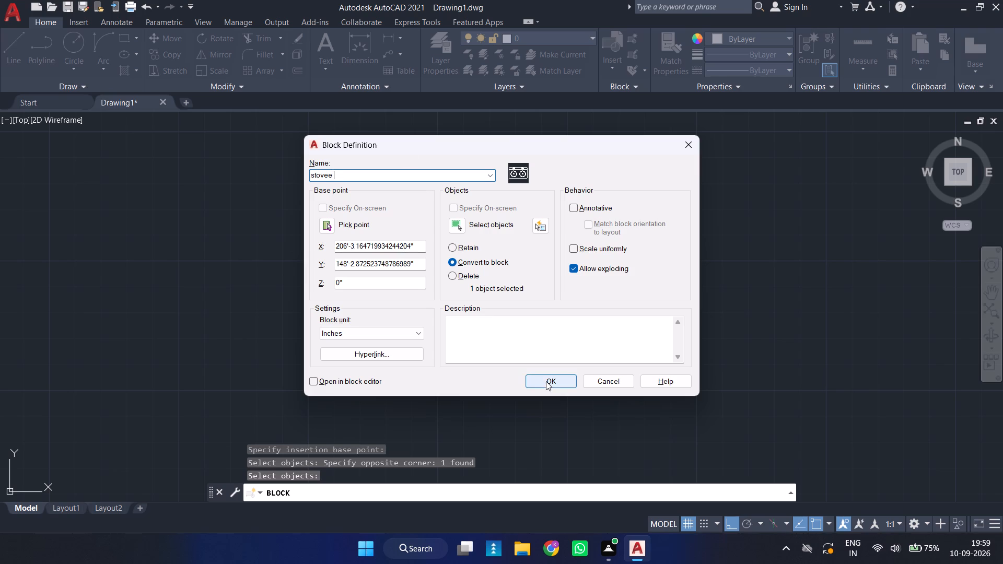
pyautogui.click(546, 381)
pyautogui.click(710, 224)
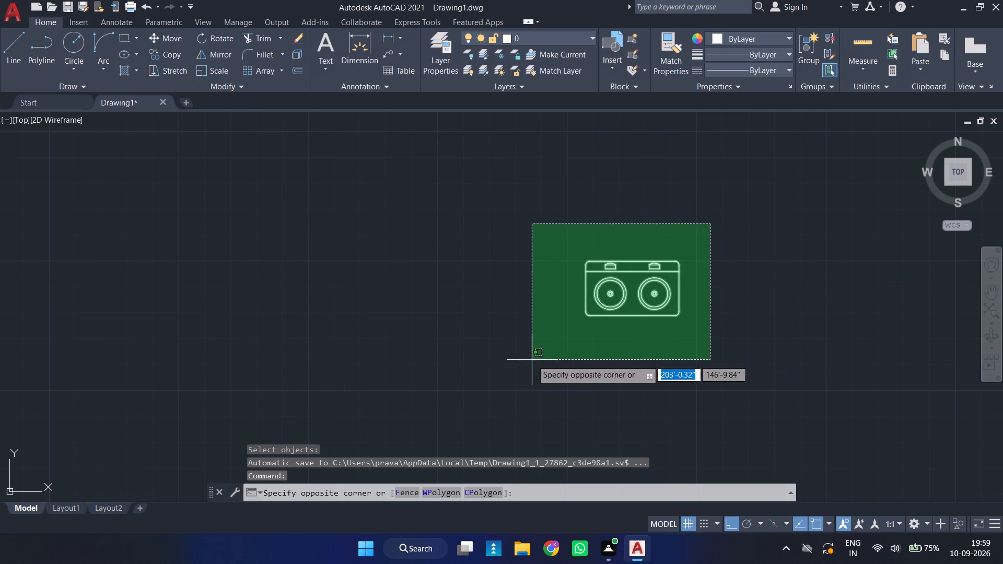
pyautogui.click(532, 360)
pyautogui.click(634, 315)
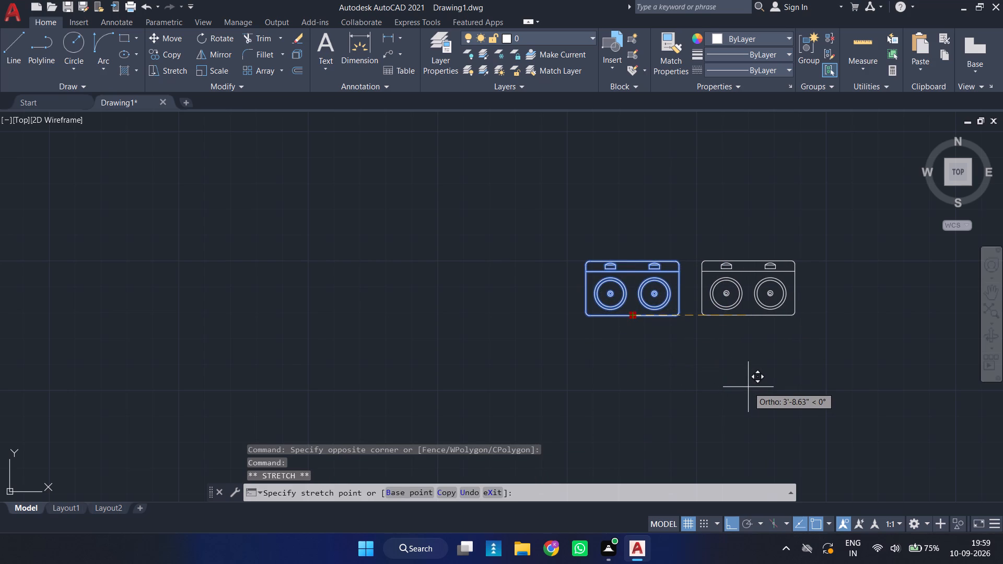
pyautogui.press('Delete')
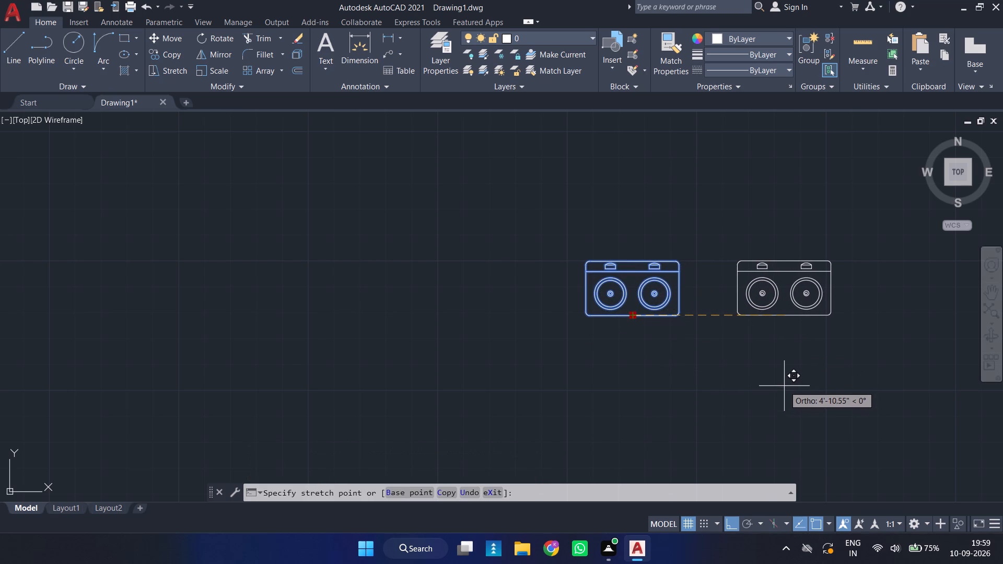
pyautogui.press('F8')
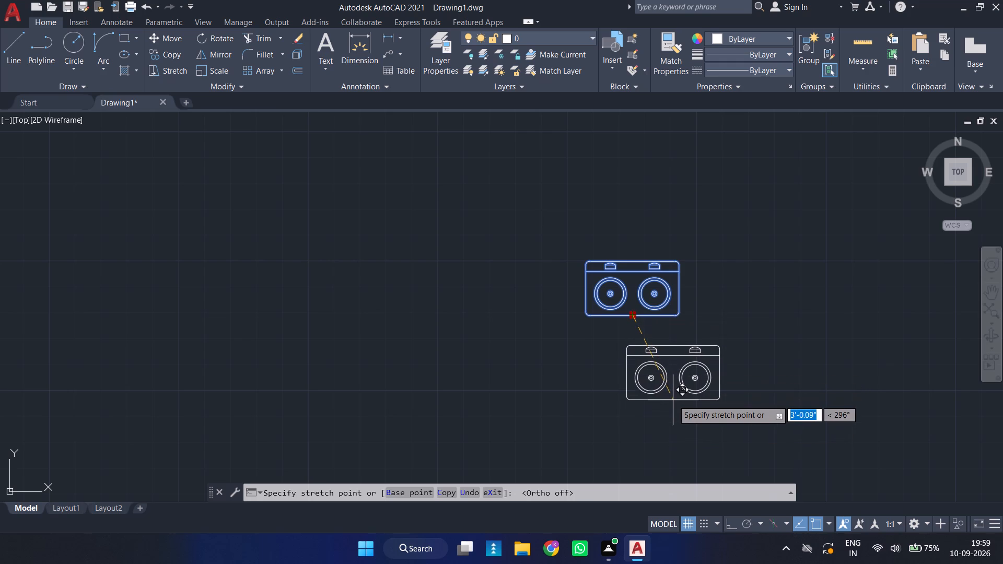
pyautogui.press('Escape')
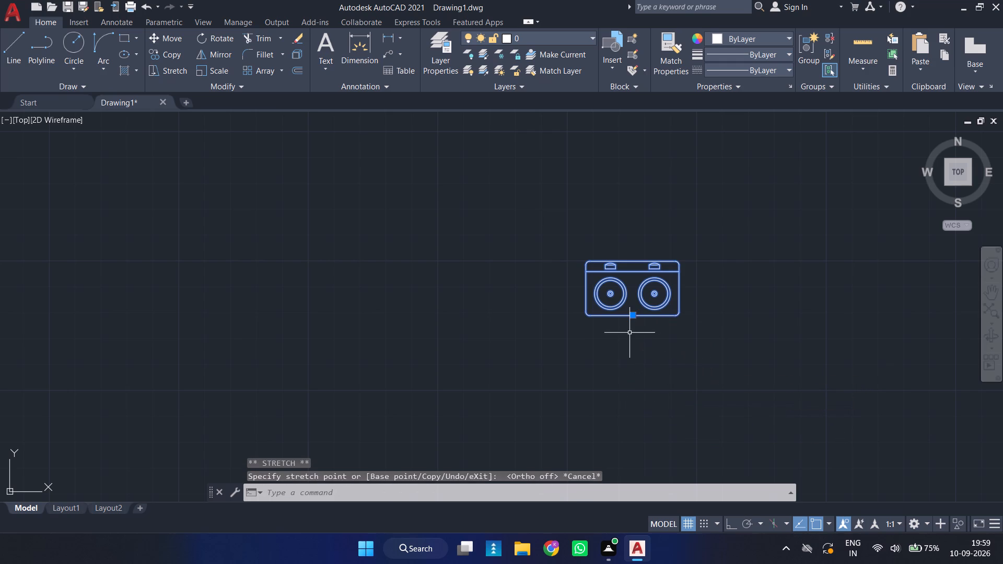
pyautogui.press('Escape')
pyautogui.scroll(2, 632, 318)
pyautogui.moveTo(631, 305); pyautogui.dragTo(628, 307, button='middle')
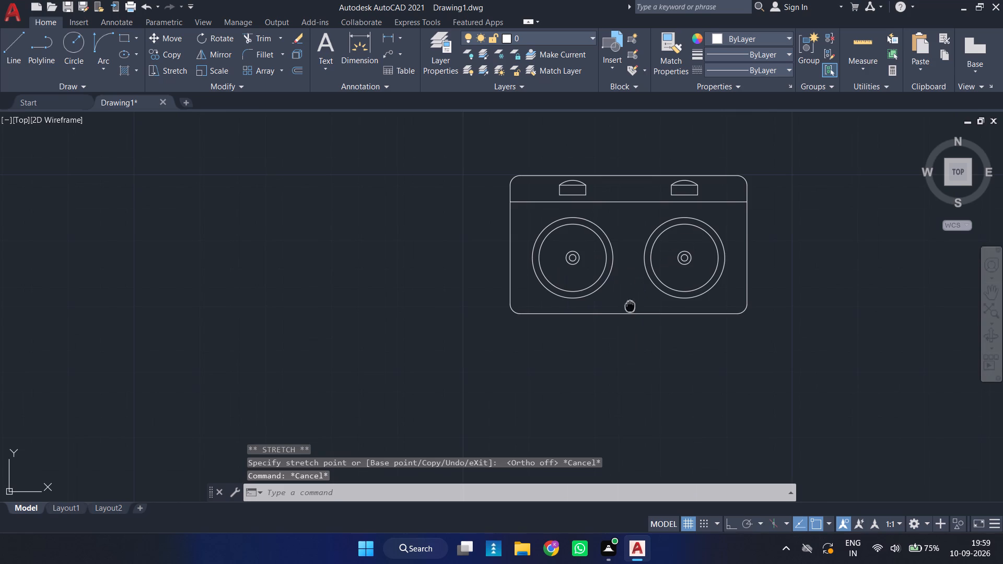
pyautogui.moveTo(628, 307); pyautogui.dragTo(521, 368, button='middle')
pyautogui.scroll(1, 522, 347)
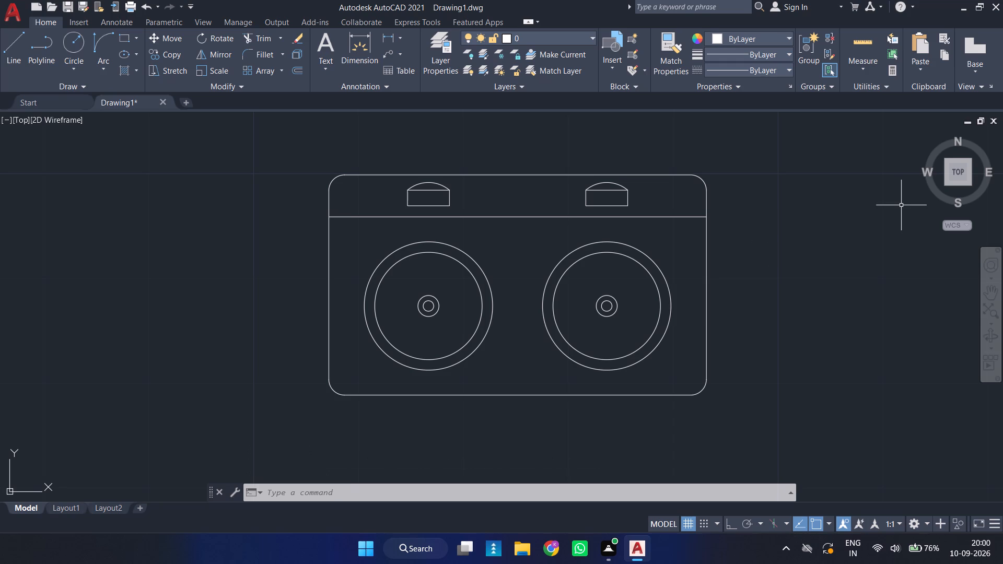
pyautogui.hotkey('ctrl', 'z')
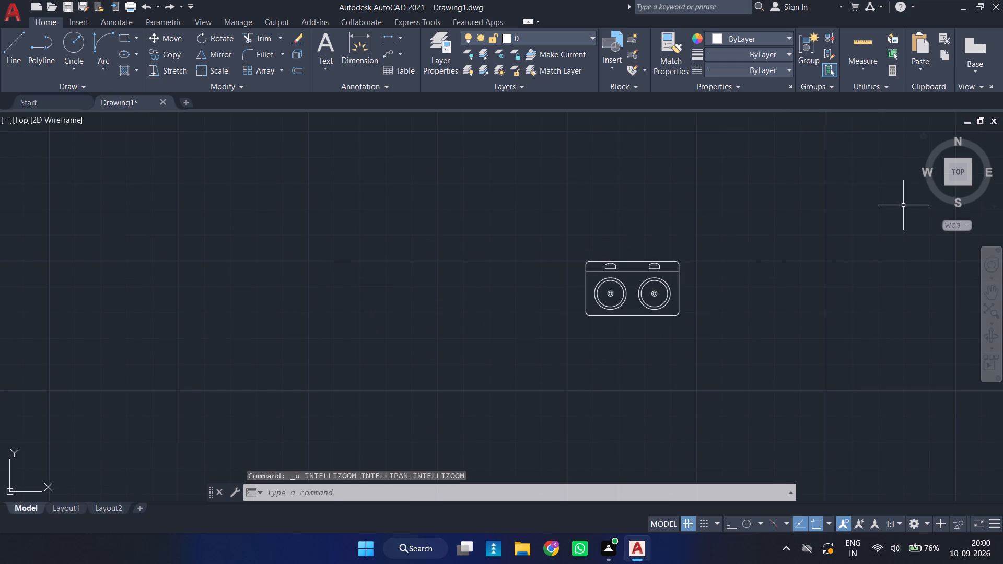
# Undo the last grip edit and the stove's block creation.
pyautogui.hotkey('ctrl', 'z')
pyautogui.hotkey('ctrl', 'z')
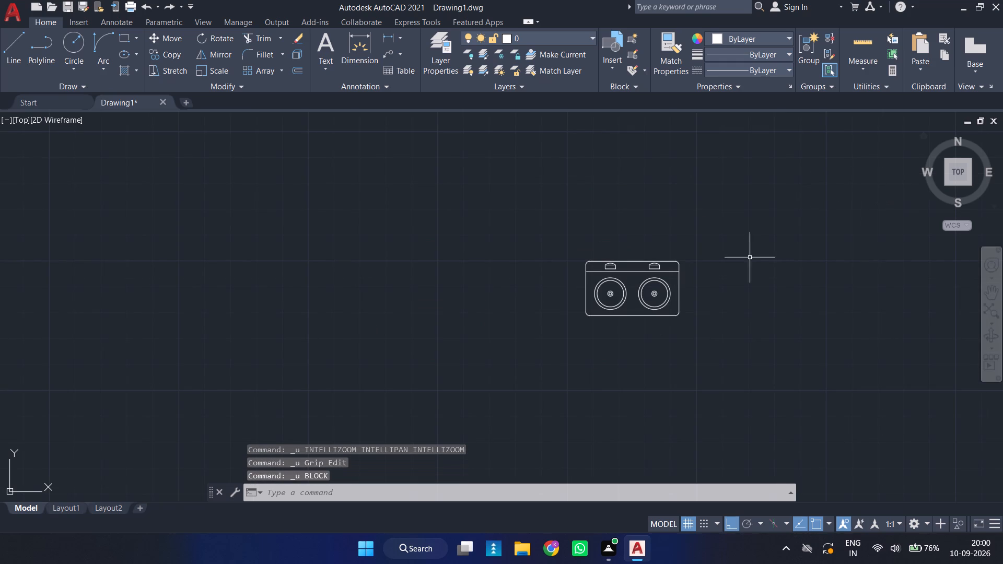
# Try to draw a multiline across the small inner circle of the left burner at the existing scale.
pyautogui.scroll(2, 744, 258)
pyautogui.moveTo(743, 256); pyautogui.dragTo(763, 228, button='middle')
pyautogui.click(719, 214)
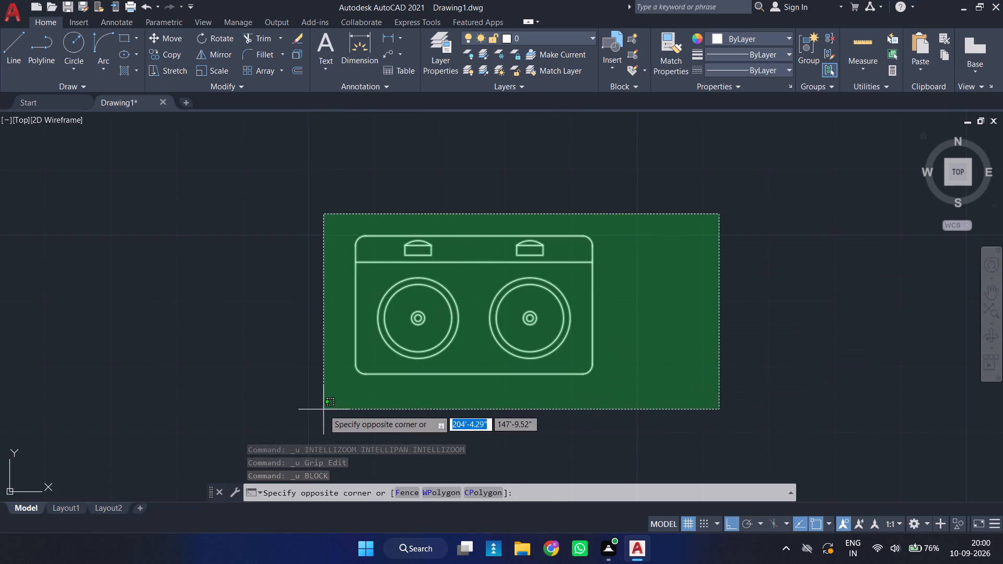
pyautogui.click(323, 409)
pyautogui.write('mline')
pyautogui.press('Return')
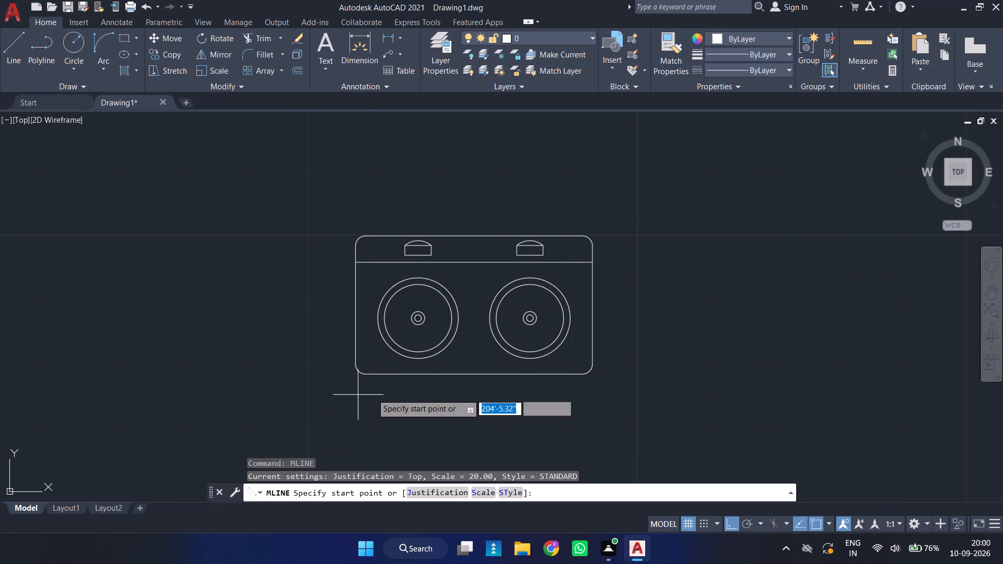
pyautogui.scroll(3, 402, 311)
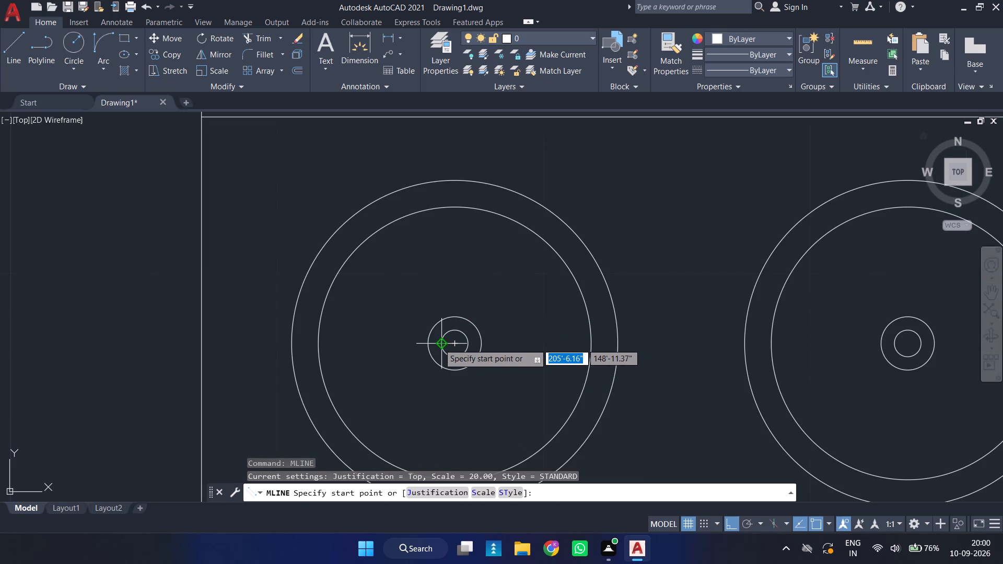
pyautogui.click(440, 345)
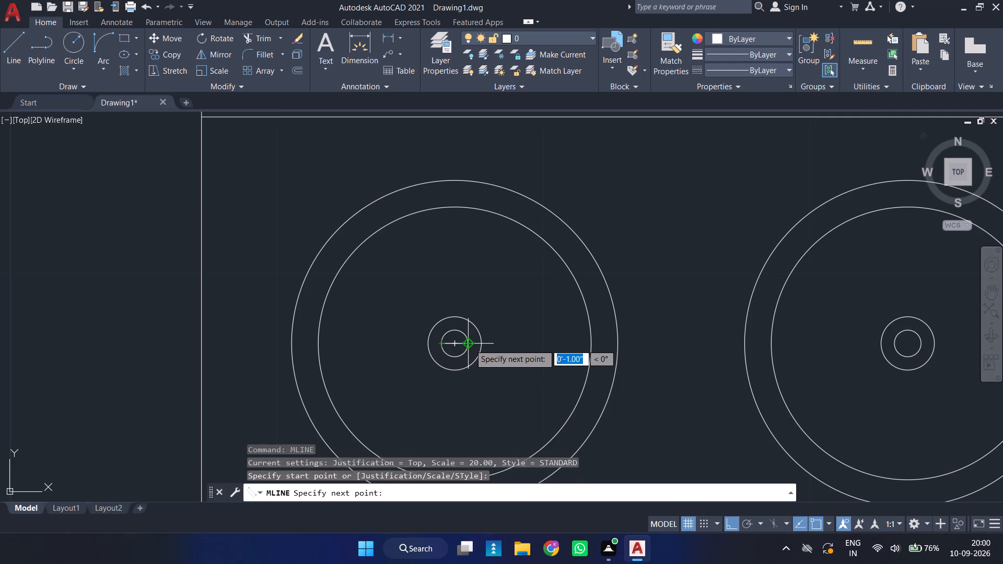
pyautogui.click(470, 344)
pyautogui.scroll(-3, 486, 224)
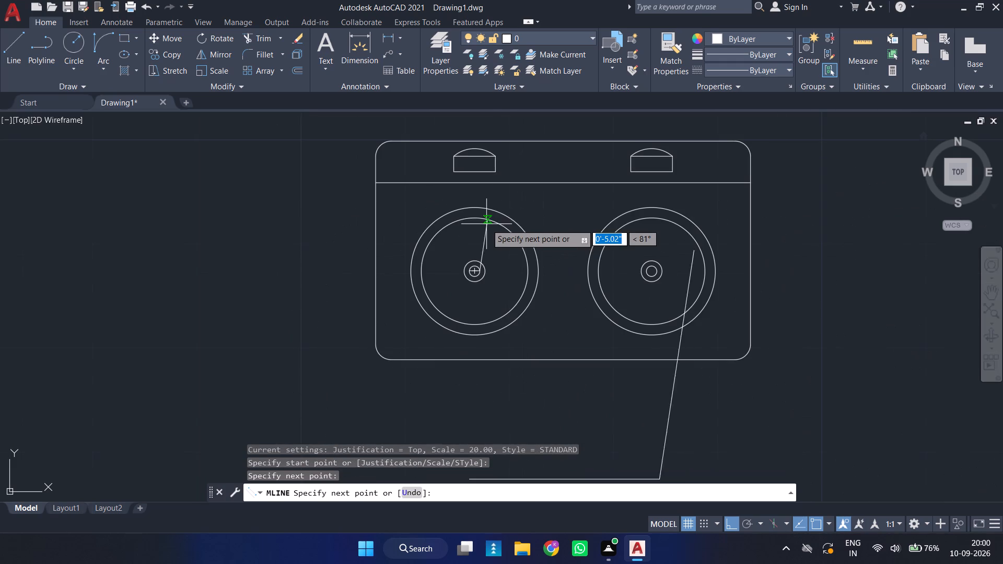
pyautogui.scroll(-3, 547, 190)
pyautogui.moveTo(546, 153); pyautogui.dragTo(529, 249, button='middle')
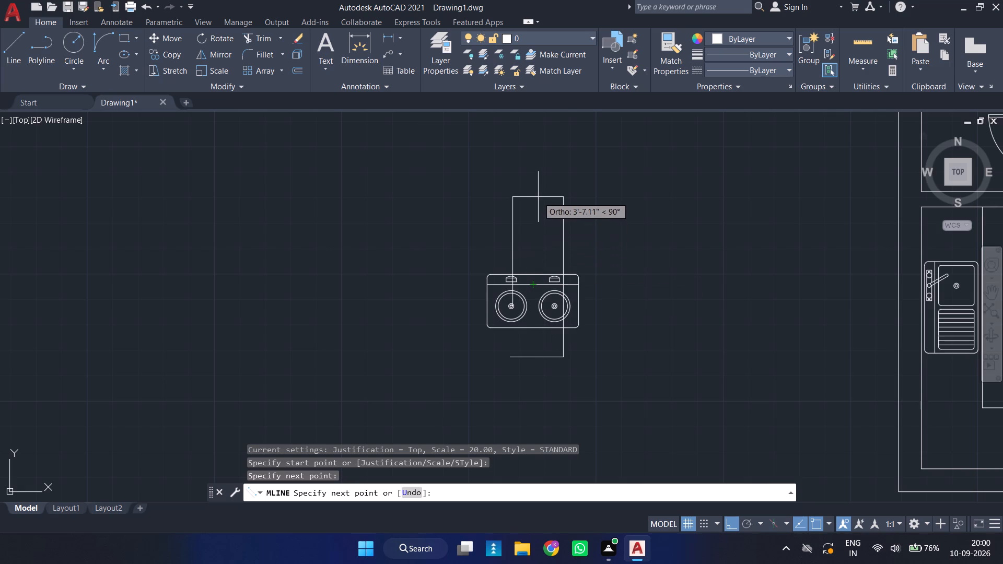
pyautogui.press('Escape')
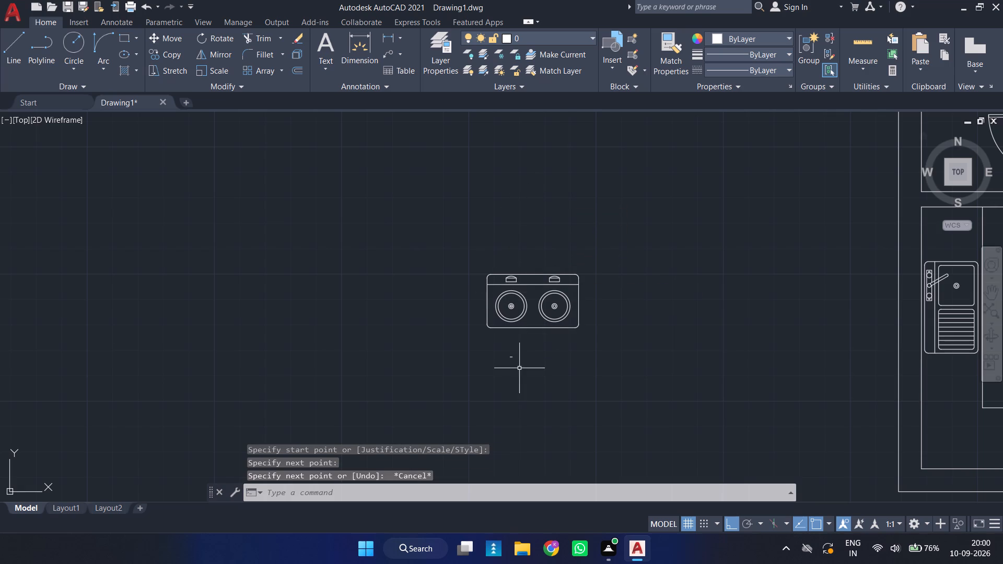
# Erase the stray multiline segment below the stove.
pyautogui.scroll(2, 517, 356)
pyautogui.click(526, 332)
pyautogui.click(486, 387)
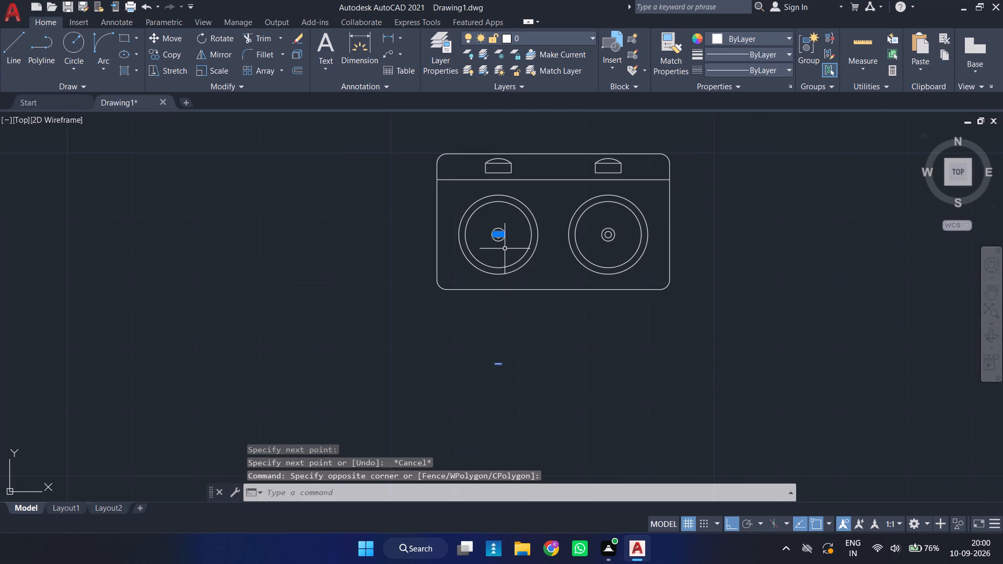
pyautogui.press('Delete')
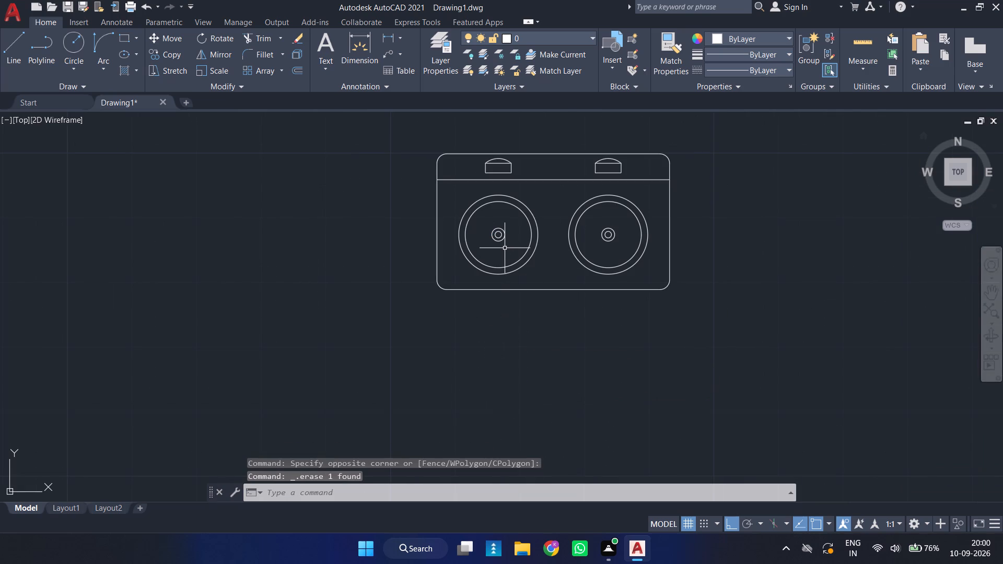
# Set the multiline scale to 1.
pyautogui.write('mline')
pyautogui.press('Return')
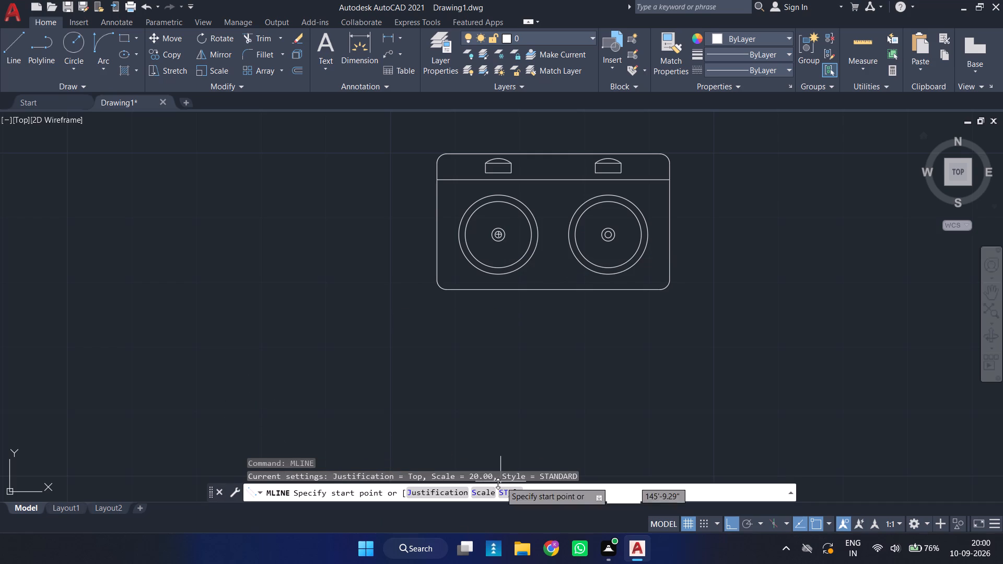
pyautogui.click(485, 490)
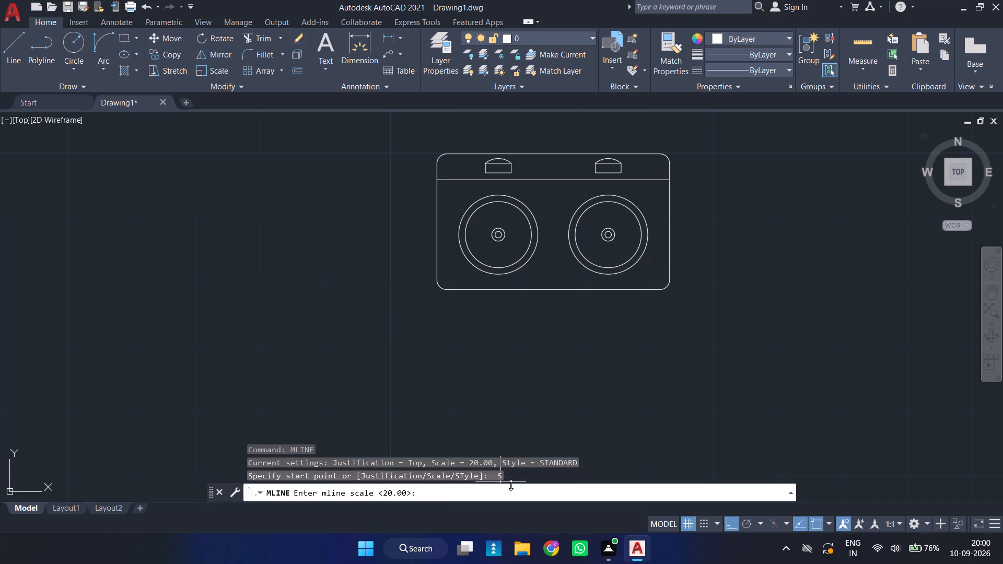
pyautogui.press('1')
pyautogui.press('Return')
pyautogui.press('Return')
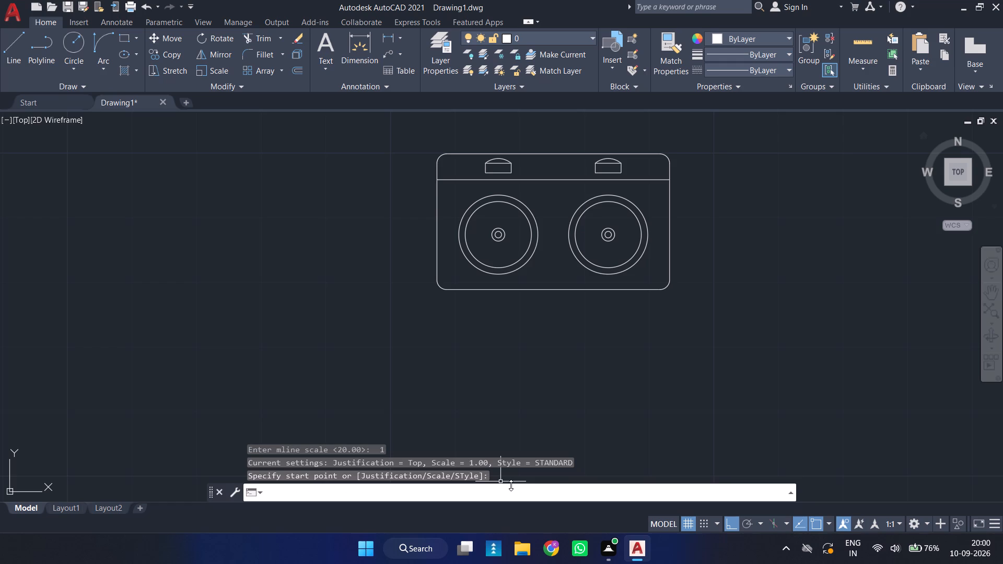
pyautogui.press('space')
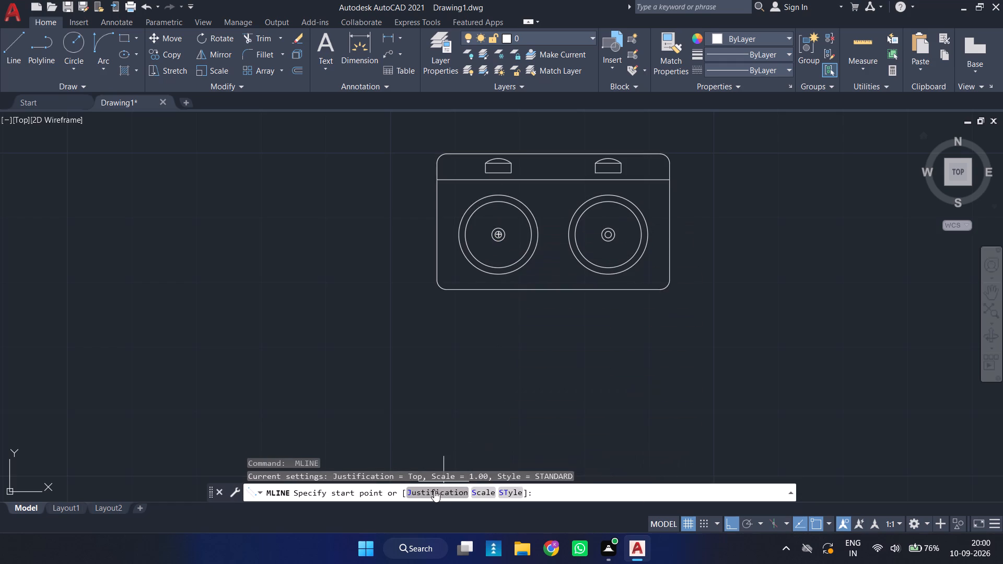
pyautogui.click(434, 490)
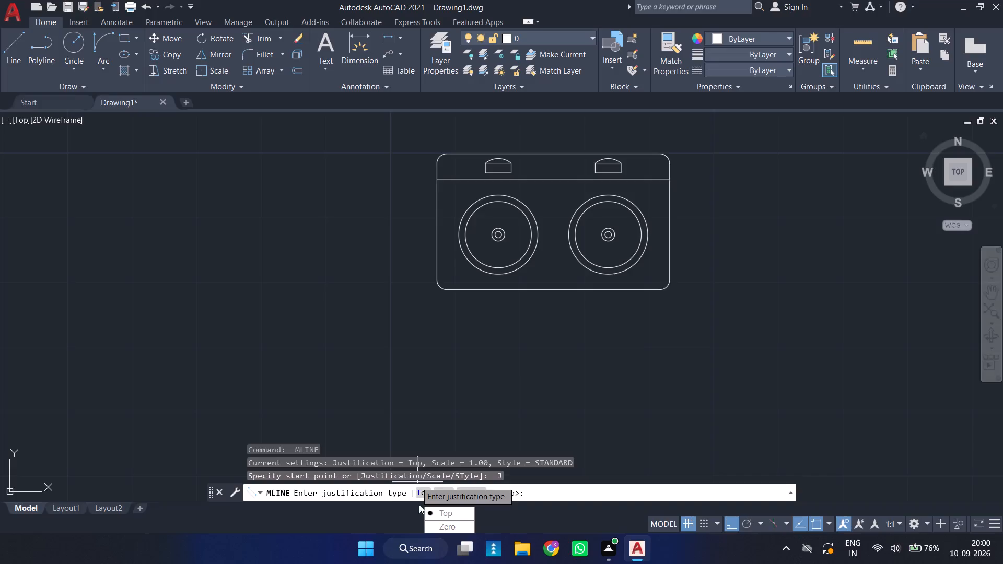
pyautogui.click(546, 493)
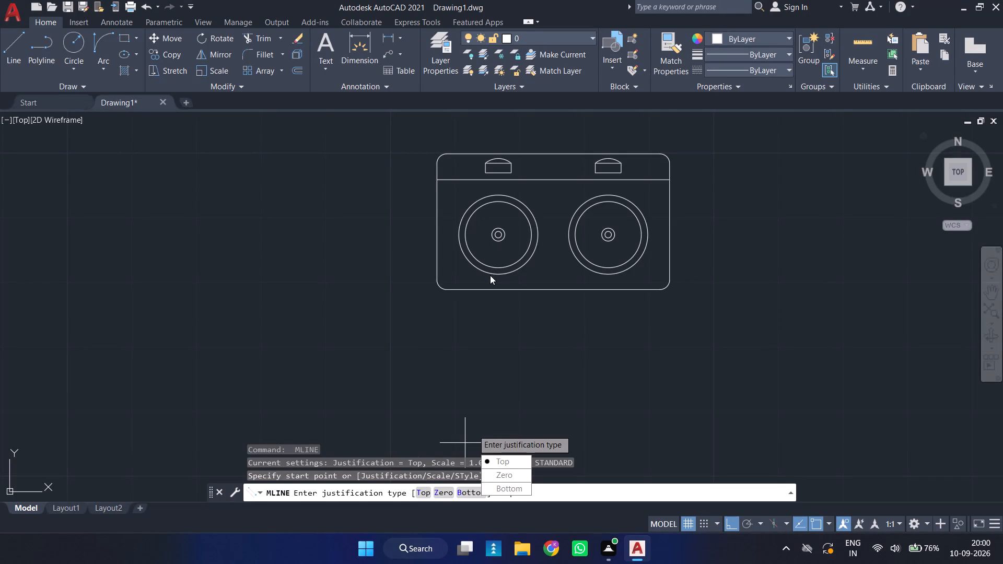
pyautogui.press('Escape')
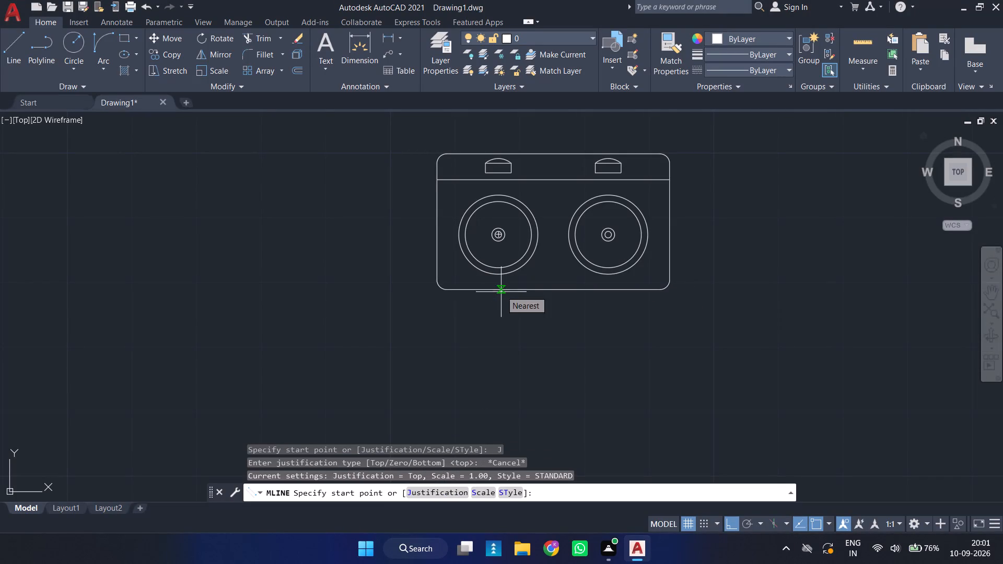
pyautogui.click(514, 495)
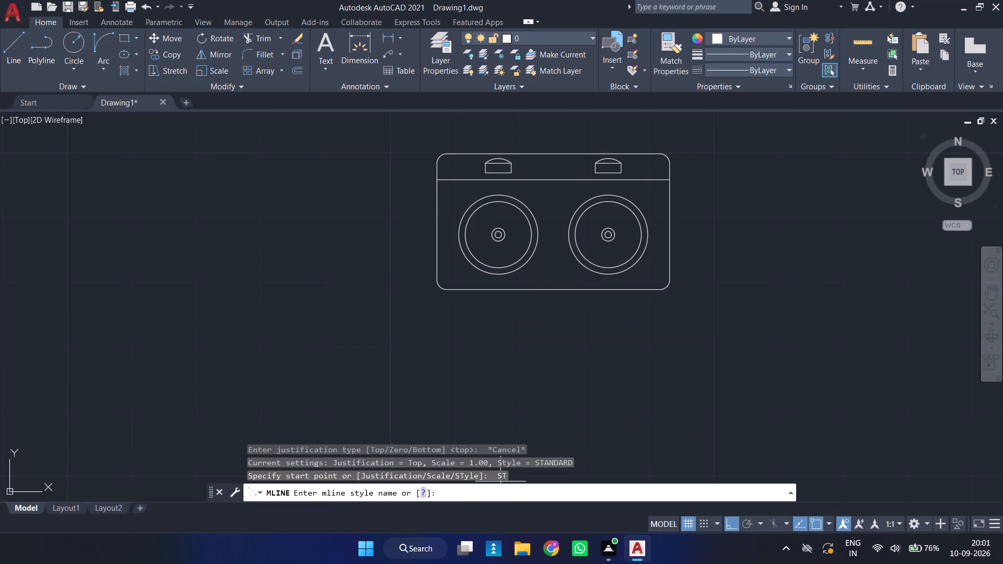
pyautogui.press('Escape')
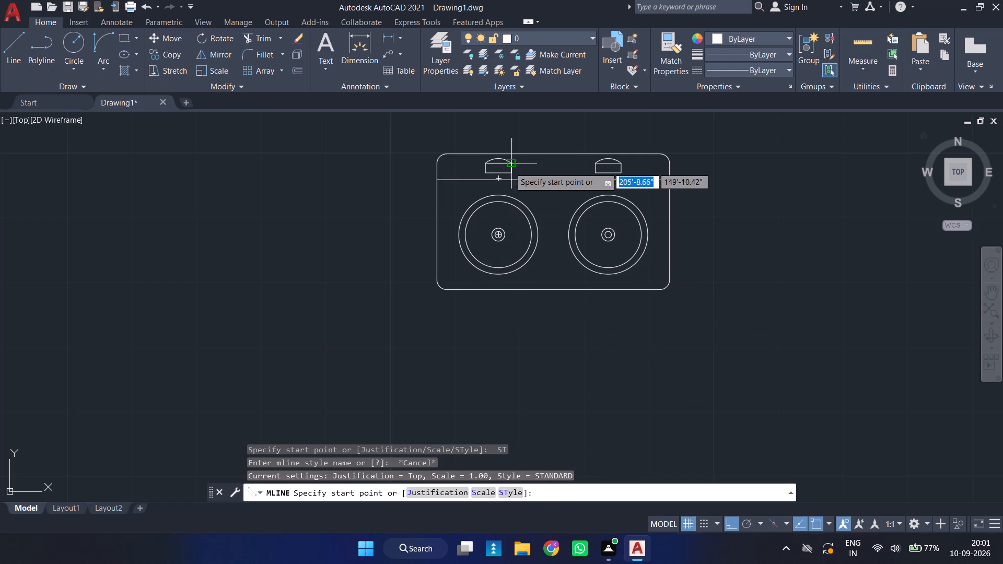
# Draw a vertical multiline about 7" long from the left quadrant of the left burner's innermost circle up past its outer ring.
pyautogui.scroll(5, 491, 229)
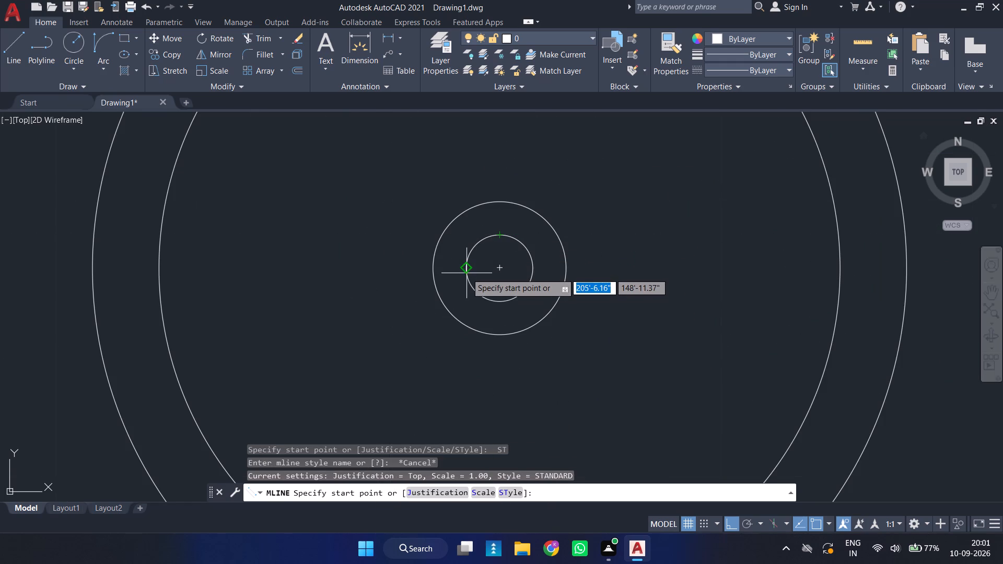
pyautogui.click(465, 266)
pyautogui.scroll(-3, 477, 217)
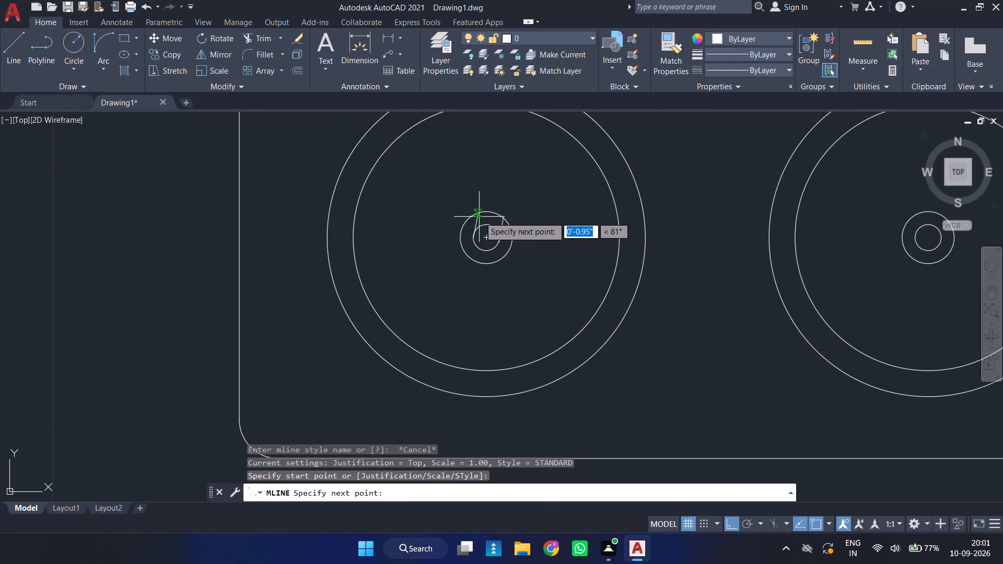
pyautogui.scroll(-3, 480, 171)
pyautogui.moveTo(480, 169); pyautogui.dragTo(465, 234, button='middle')
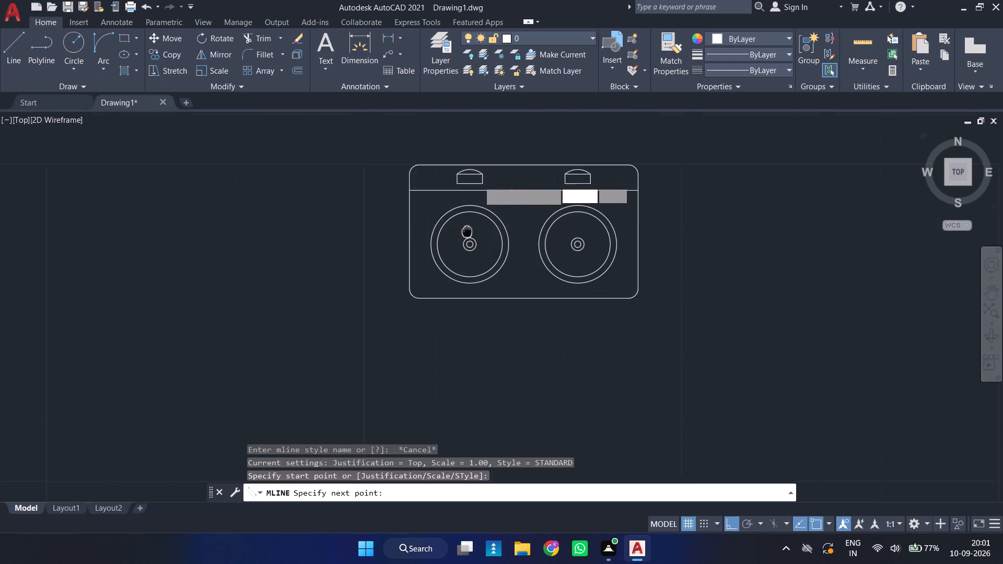
pyautogui.moveTo(465, 234); pyautogui.dragTo(465, 238, button='middle')
pyautogui.scroll(2, 469, 215)
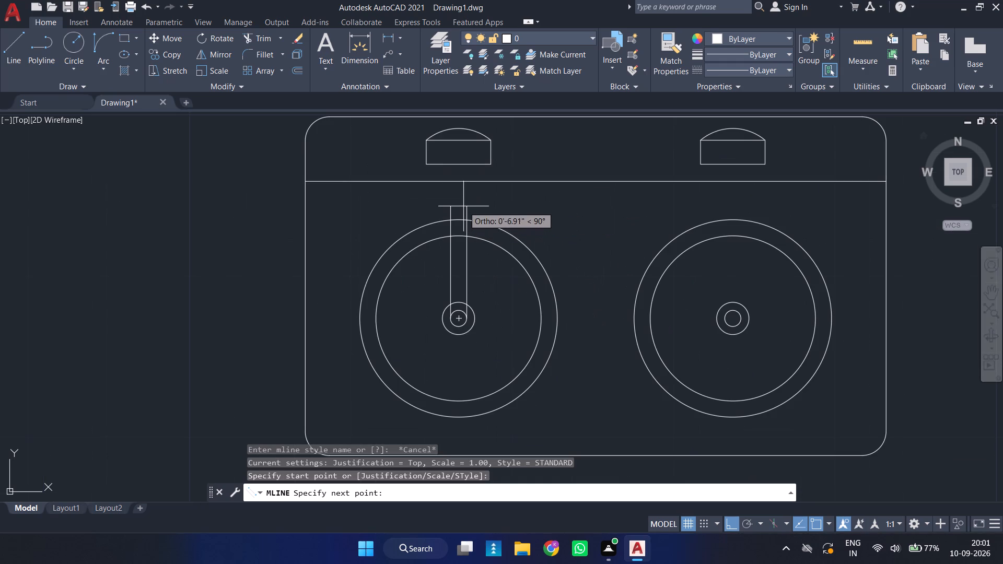
pyautogui.click(463, 206)
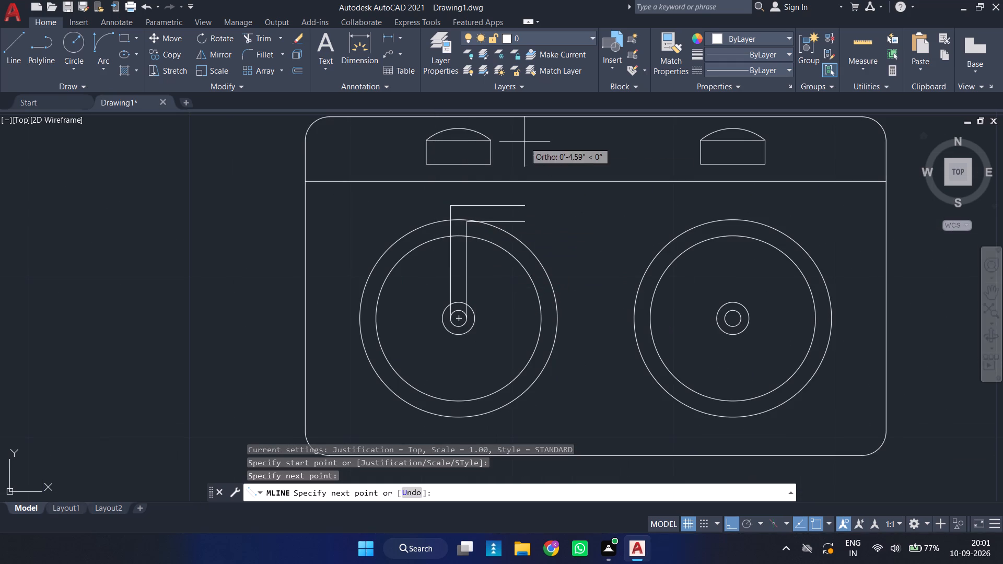
pyautogui.press('Escape')
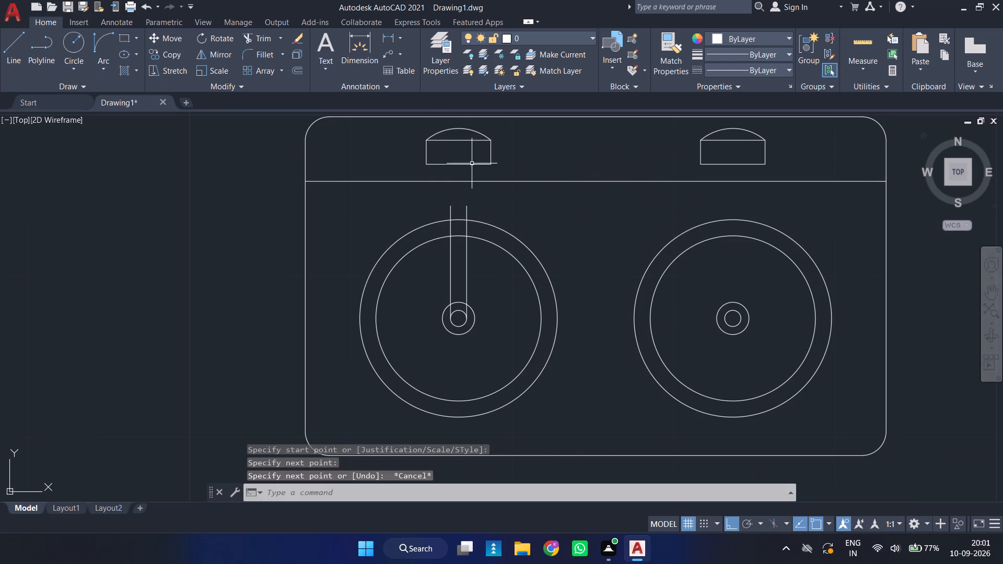
# Make a polar array of the left burner's vertical multiline about the burner centre with 4 items over 360°.
pyautogui.moveTo(498, 211); pyautogui.dragTo(555, 185, button='middle')
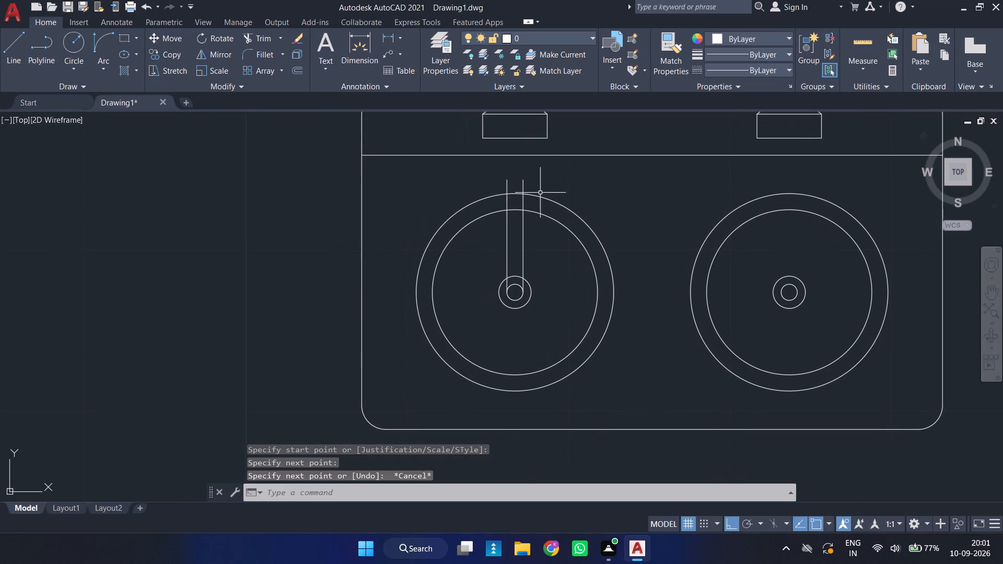
pyautogui.scroll(1, 512, 226)
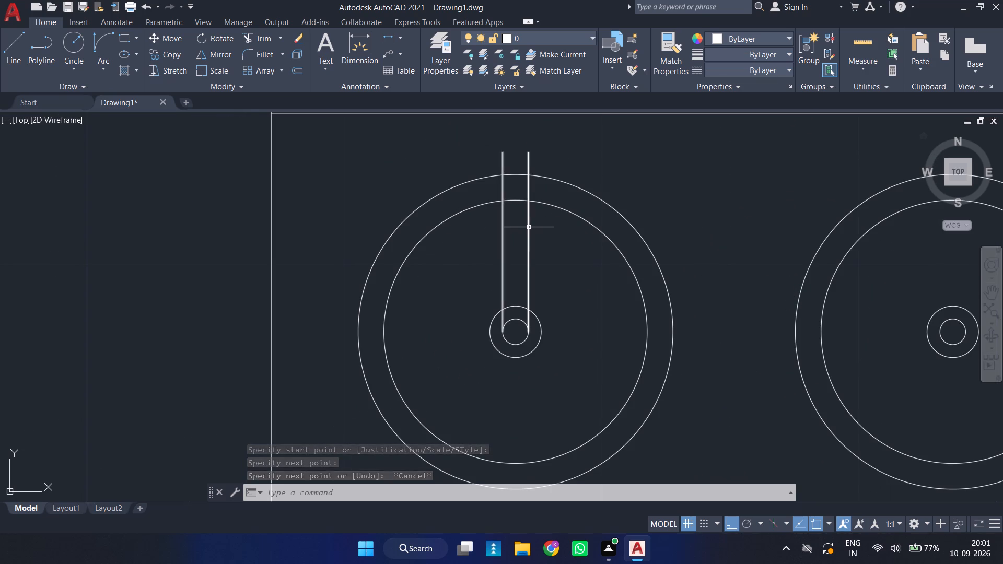
pyautogui.click(529, 227)
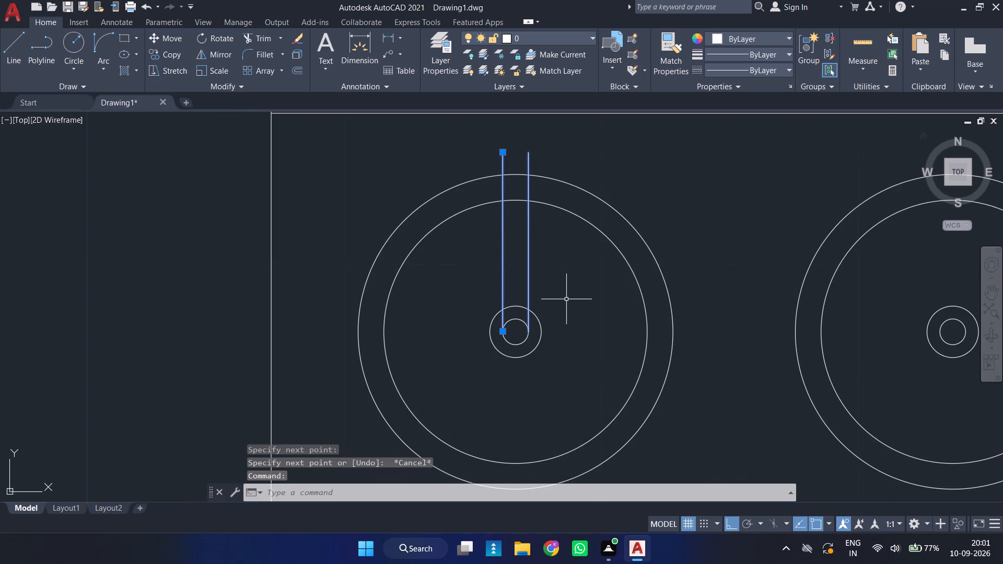
pyautogui.write('ro')
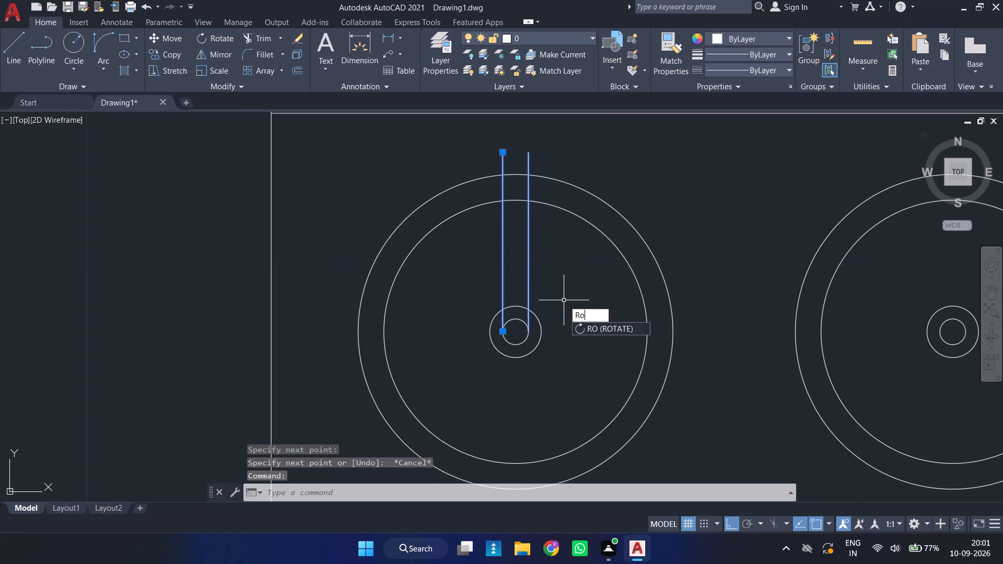
pyautogui.press('BackSpace')
pyautogui.press('BackSpace')
pyautogui.write('ar')
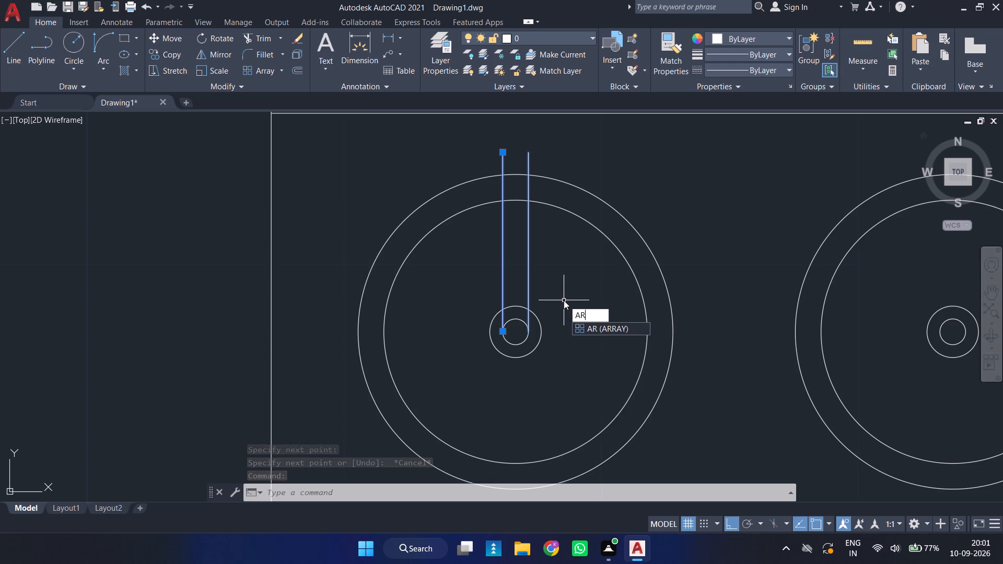
pyautogui.press('Return')
pyautogui.moveTo(603, 361); pyautogui.dragTo(564, 300)
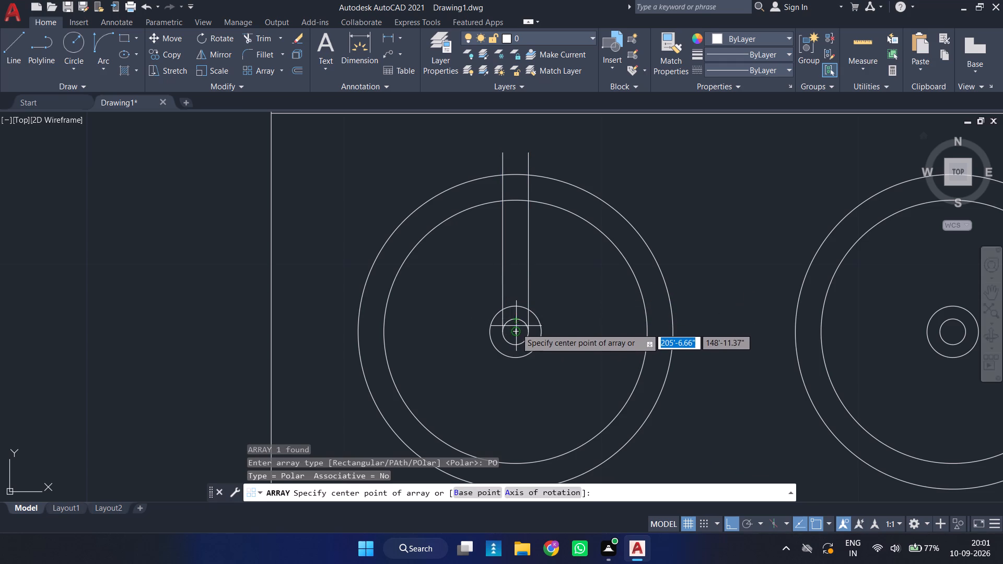
pyautogui.click(516, 332)
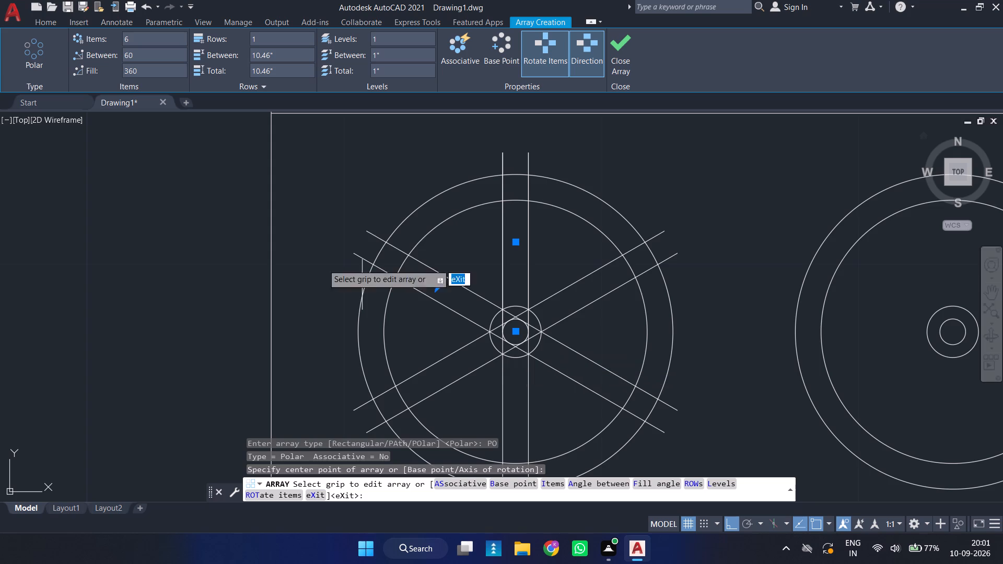
pyautogui.click(173, 35)
pyautogui.press('BackSpace')
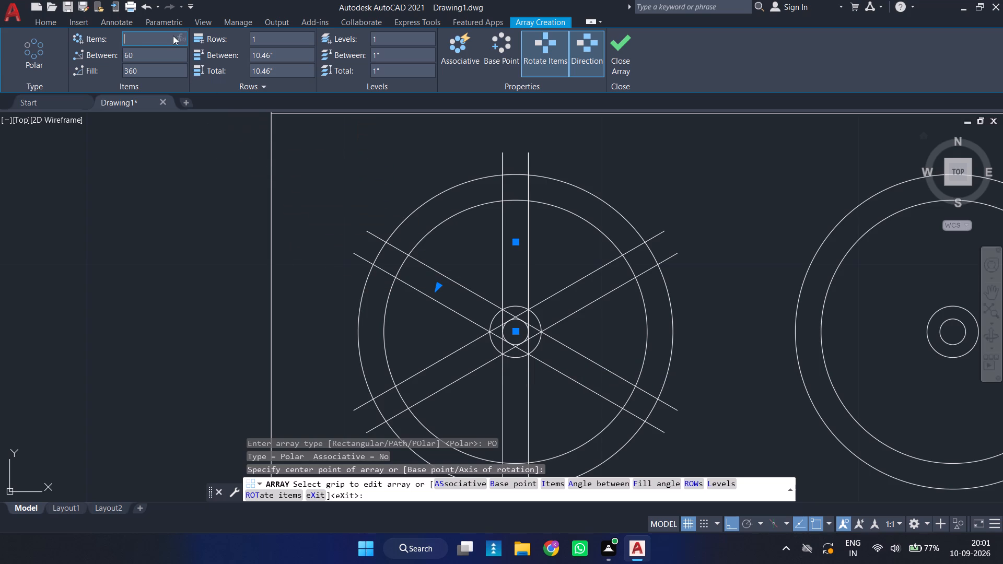
pyautogui.press('4')
pyautogui.press('Return')
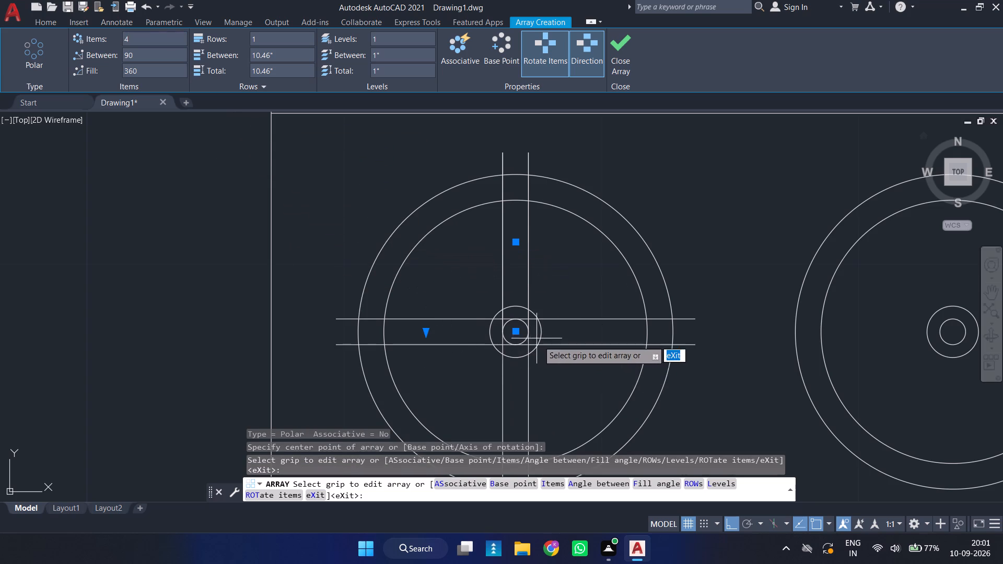
pyautogui.press('Return')
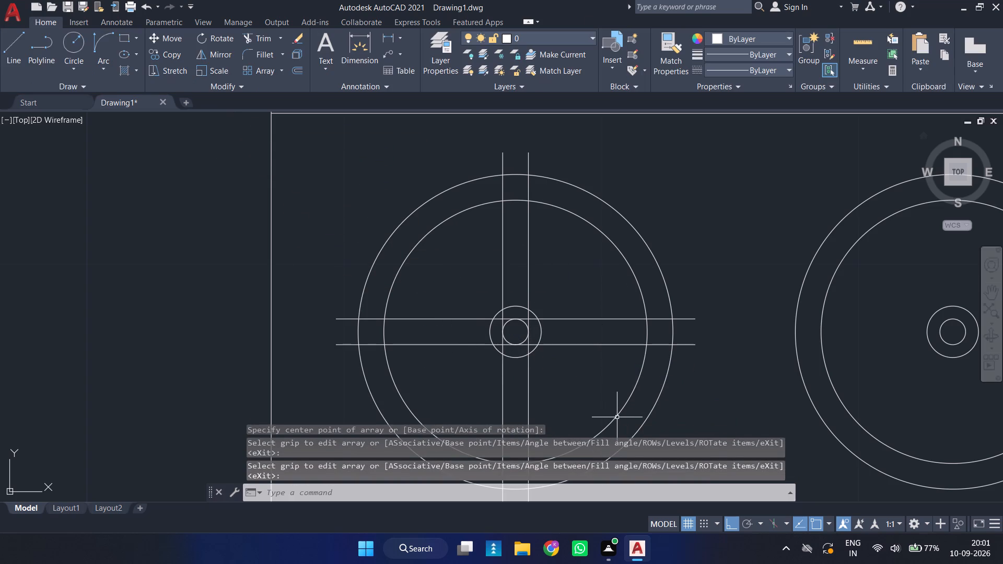
# Close the open outer ends of all four arms of the left burner's grate with short 1" lines.
pyautogui.press('l')
pyautogui.press('Return')
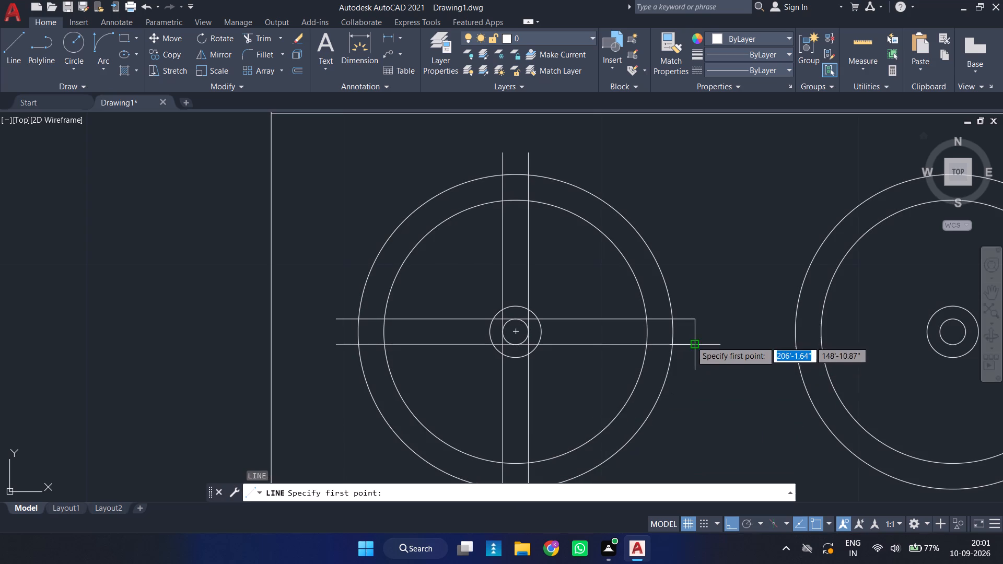
pyautogui.click(691, 341)
pyautogui.click(691, 320)
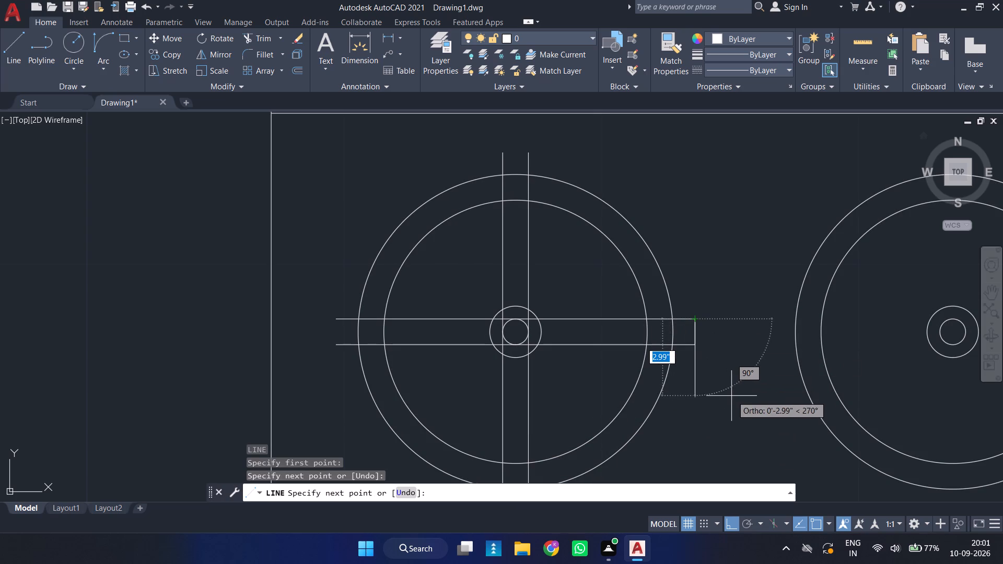
pyautogui.press('space')
pyautogui.press('space')
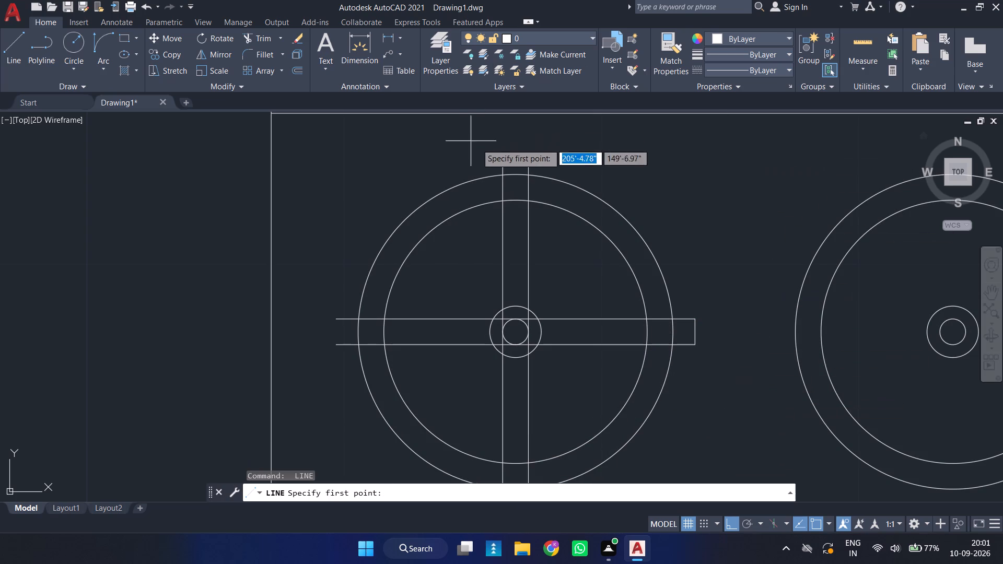
pyautogui.click(501, 149)
pyautogui.click(525, 151)
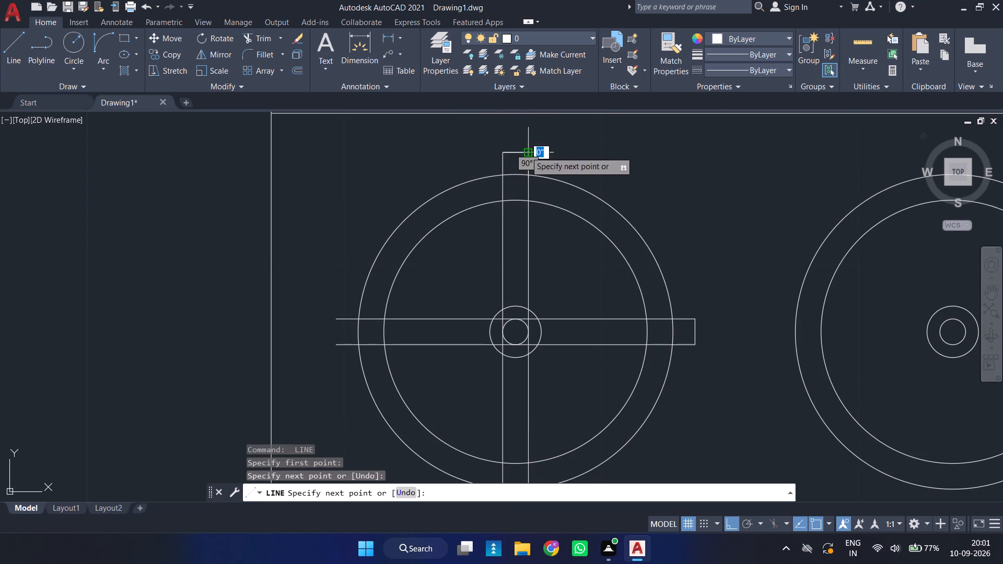
pyautogui.press('space')
pyautogui.press('space')
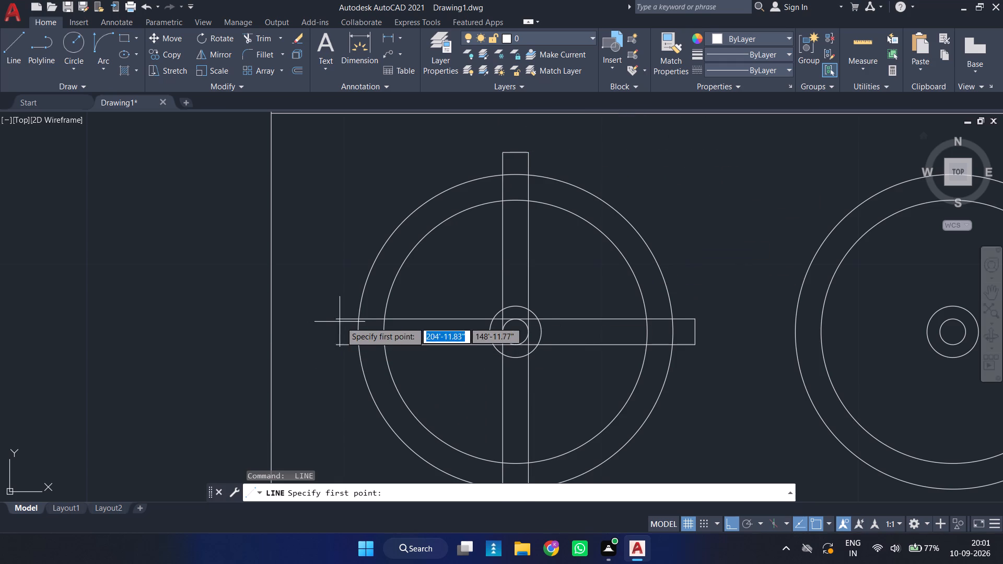
pyautogui.click(333, 320)
pyautogui.click(338, 343)
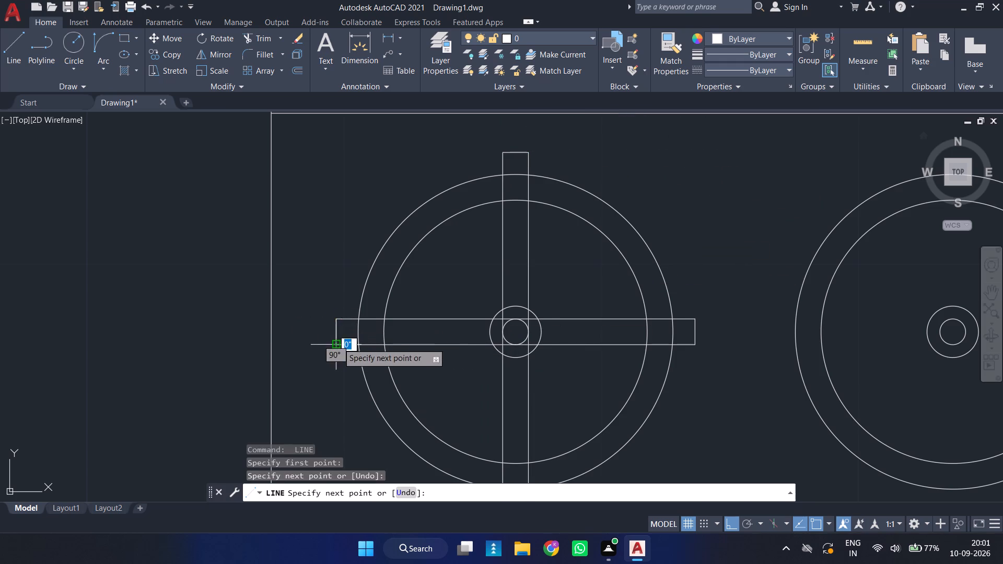
pyautogui.press('space')
pyautogui.press('space')
pyautogui.scroll(-2, 530, 330)
pyautogui.scroll(3, 527, 403)
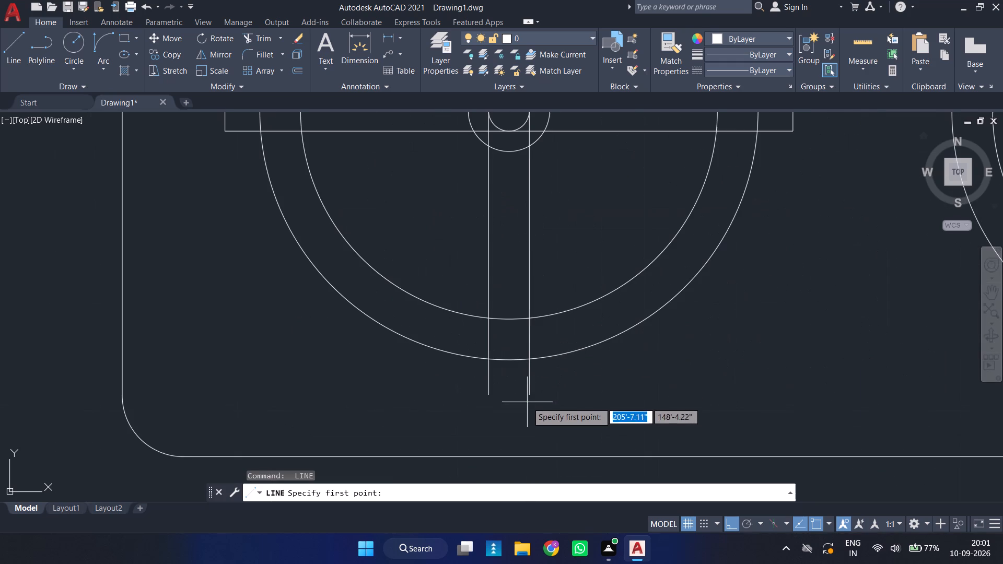
pyautogui.click(531, 396)
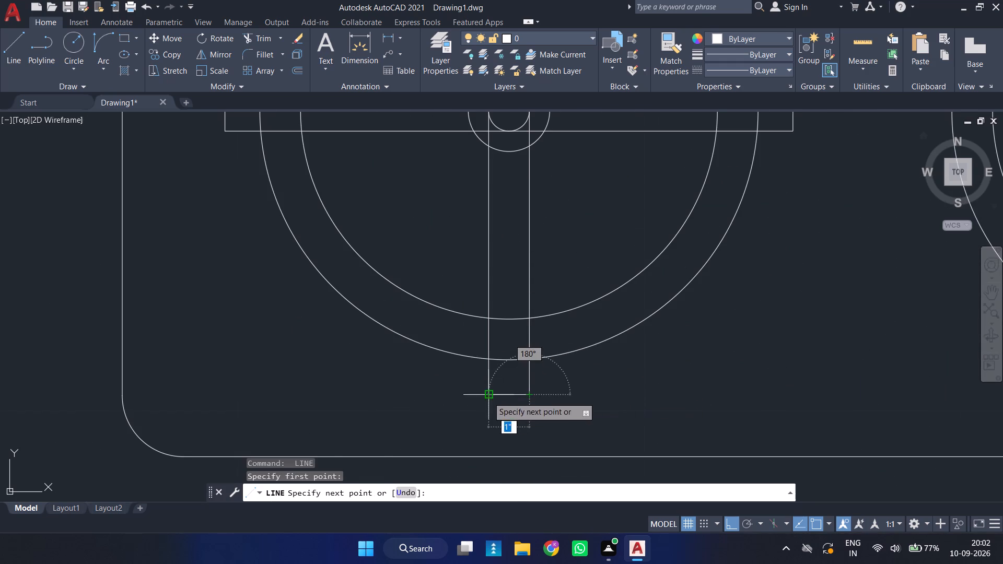
pyautogui.click(488, 397)
pyautogui.press('space')
pyautogui.scroll(-2, 613, 292)
pyautogui.moveTo(611, 278); pyautogui.dragTo(597, 348, button='middle')
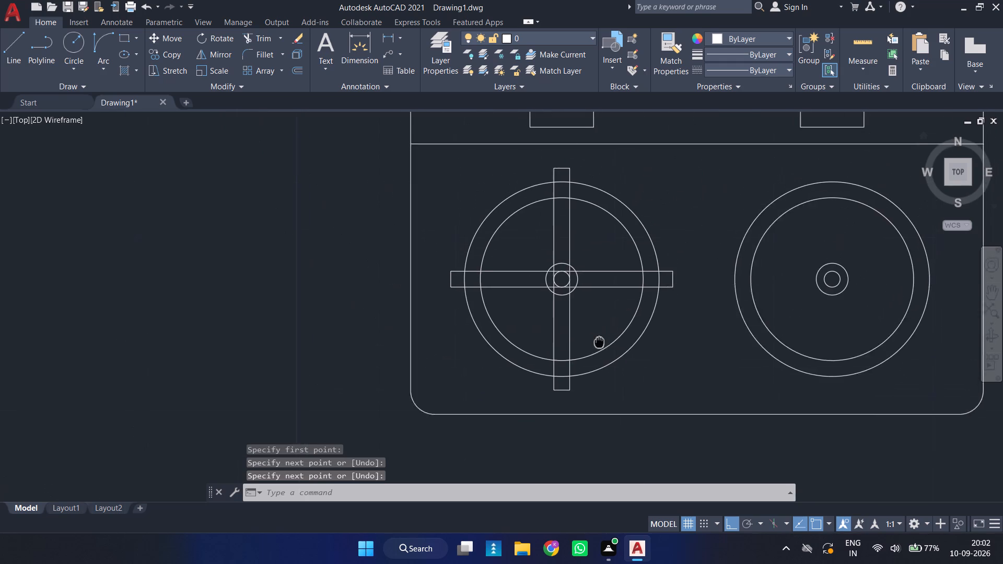
pyautogui.moveTo(597, 348); pyautogui.dragTo(597, 350, button='middle')
# Trim away the grate arm lines inside the second-smallest circle at the left burner's centre.
pyautogui.scroll(1, 585, 307)
pyautogui.write('tr')
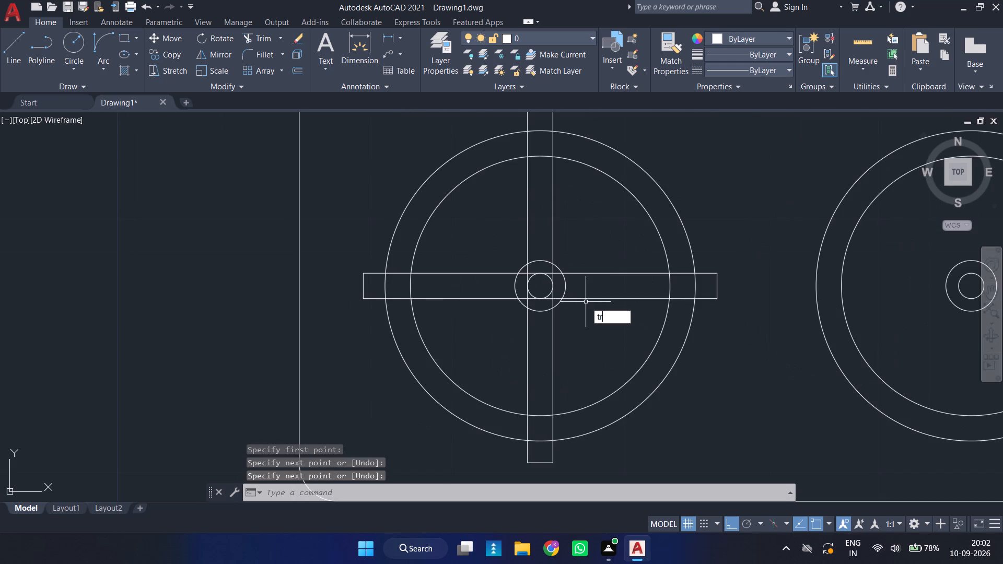
pyautogui.press('Return')
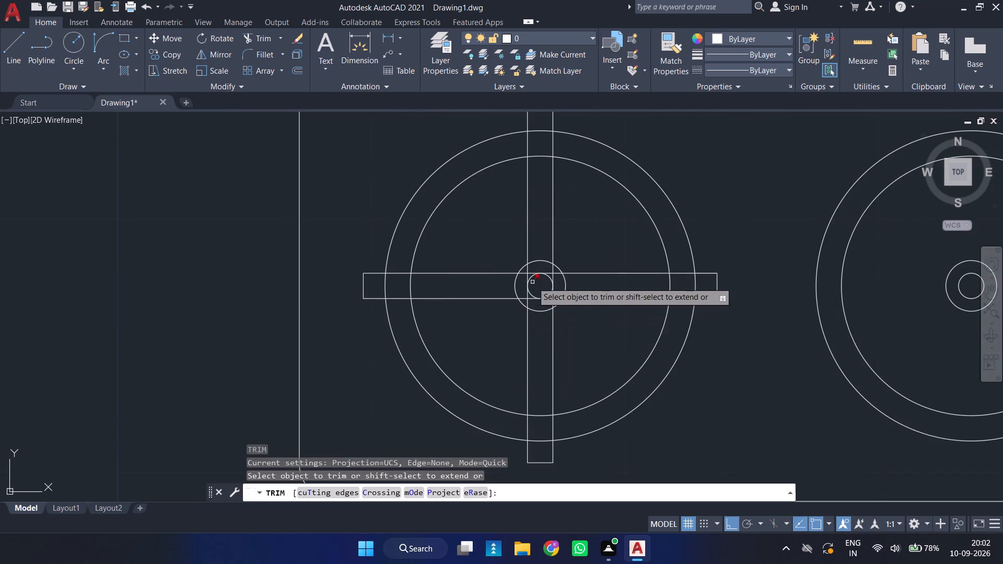
pyautogui.scroll(2, 532, 281)
pyautogui.click(584, 260)
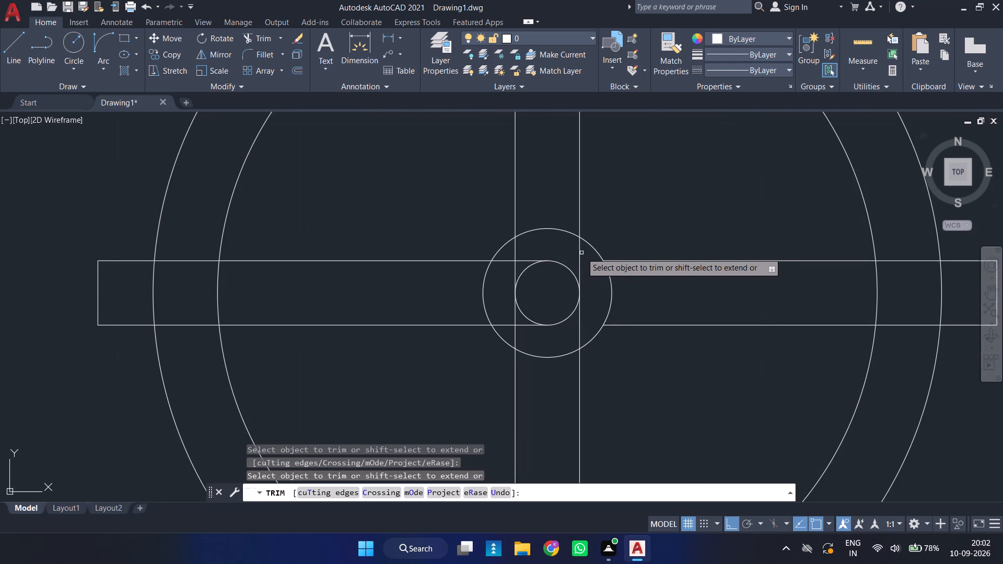
pyautogui.click(581, 253)
pyautogui.click(579, 326)
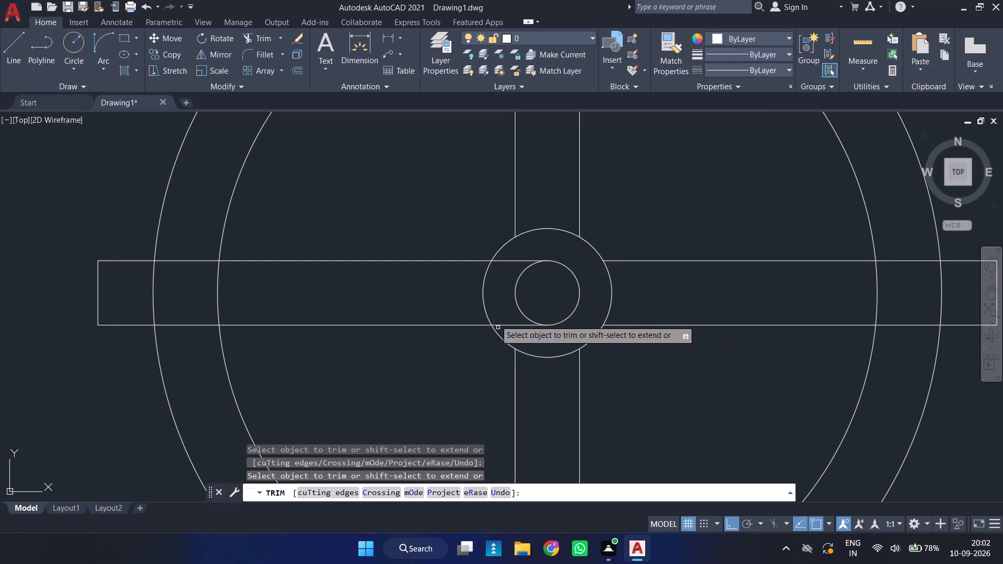
pyautogui.click(505, 261)
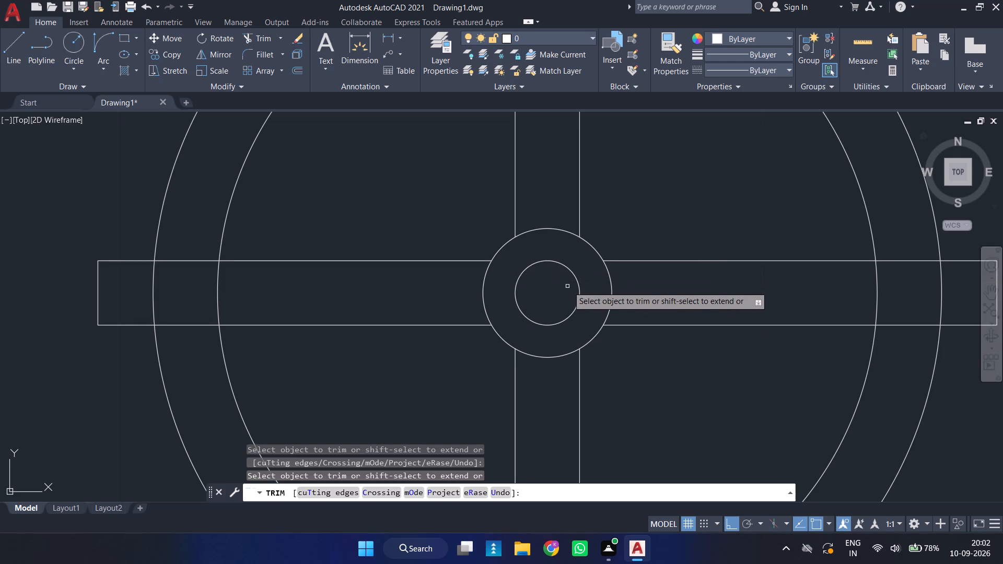
pyautogui.press('Escape')
pyautogui.scroll(-3, 607, 286)
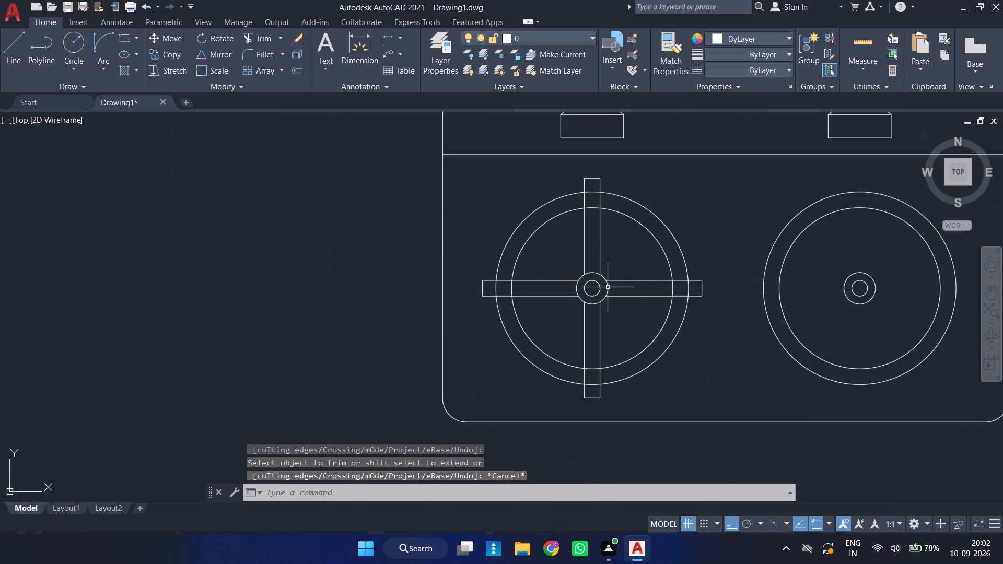
# Copy the eight lines of the cross-shaped pan support from the first burner's centre to the second burner's centre.
pyautogui.moveTo(639, 352); pyautogui.dragTo(611, 326, button='middle')
pyautogui.click(631, 243)
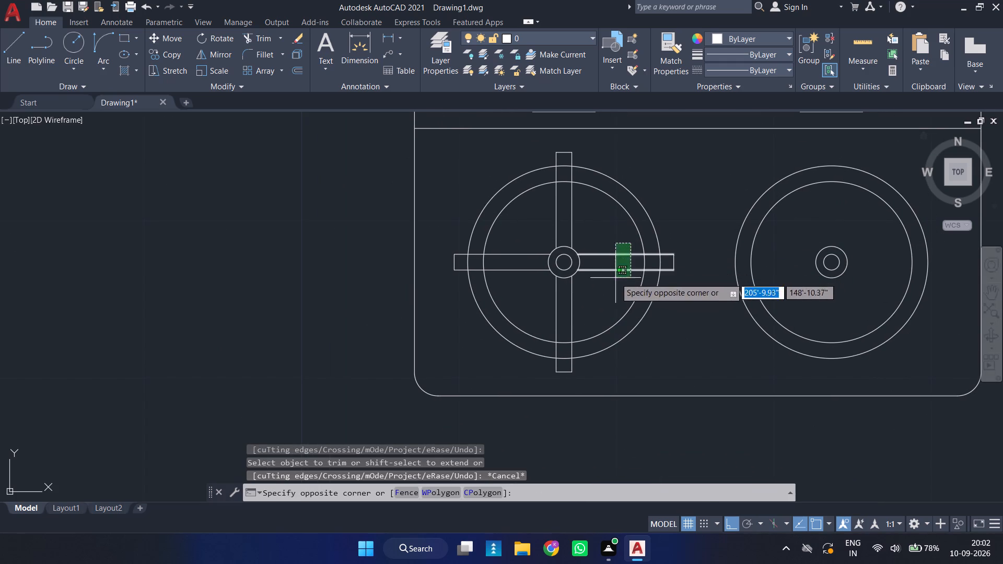
pyautogui.click(615, 278)
pyautogui.click(602, 296)
pyautogui.click(540, 309)
pyautogui.click(535, 269)
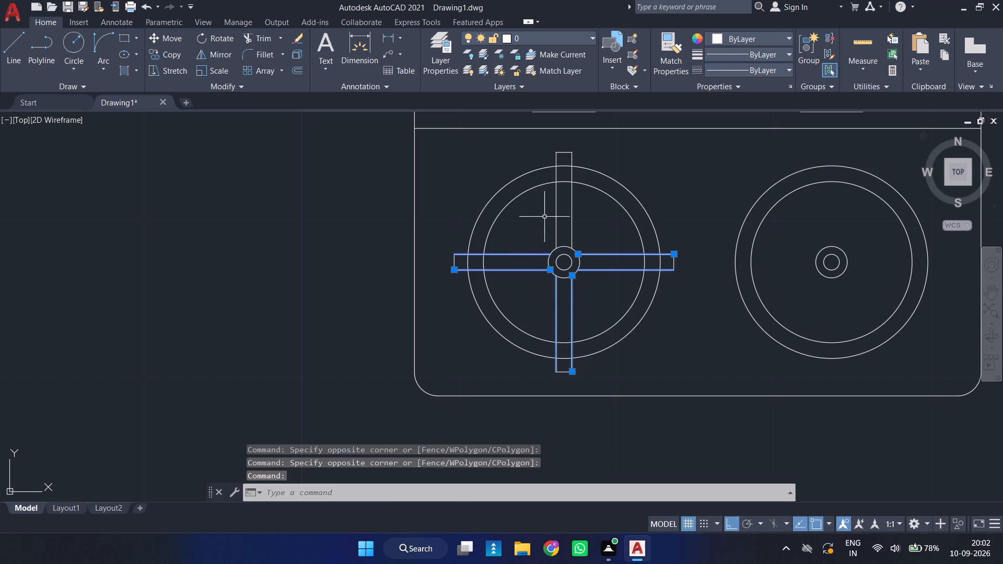
pyautogui.click(582, 203)
pyautogui.click(539, 207)
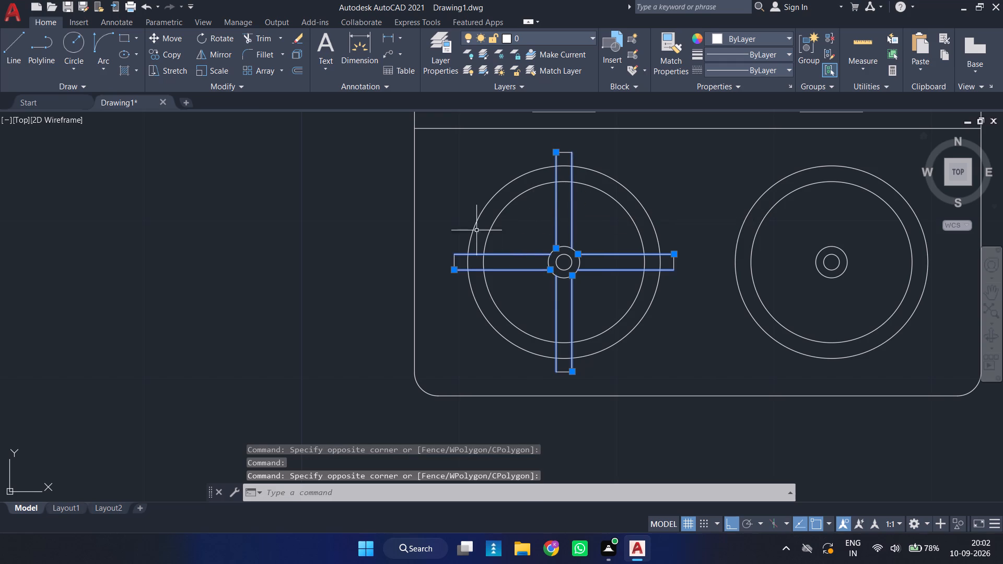
pyautogui.scroll(2, 454, 239)
pyautogui.click(456, 236)
pyautogui.click(445, 354)
pyautogui.scroll(-2, 535, 314)
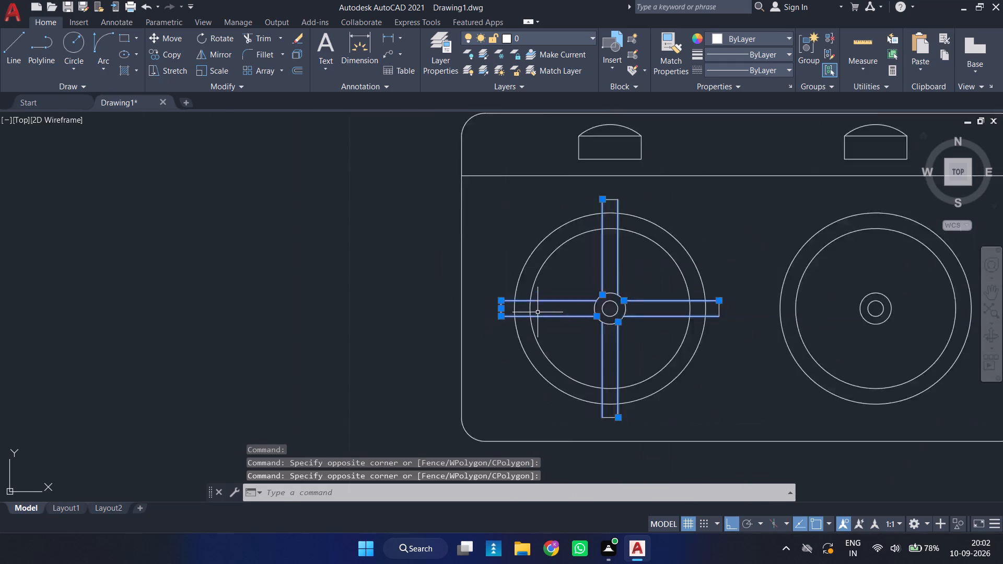
pyautogui.scroll(-1, 540, 312)
pyautogui.scroll(3, 601, 385)
pyautogui.click(590, 349)
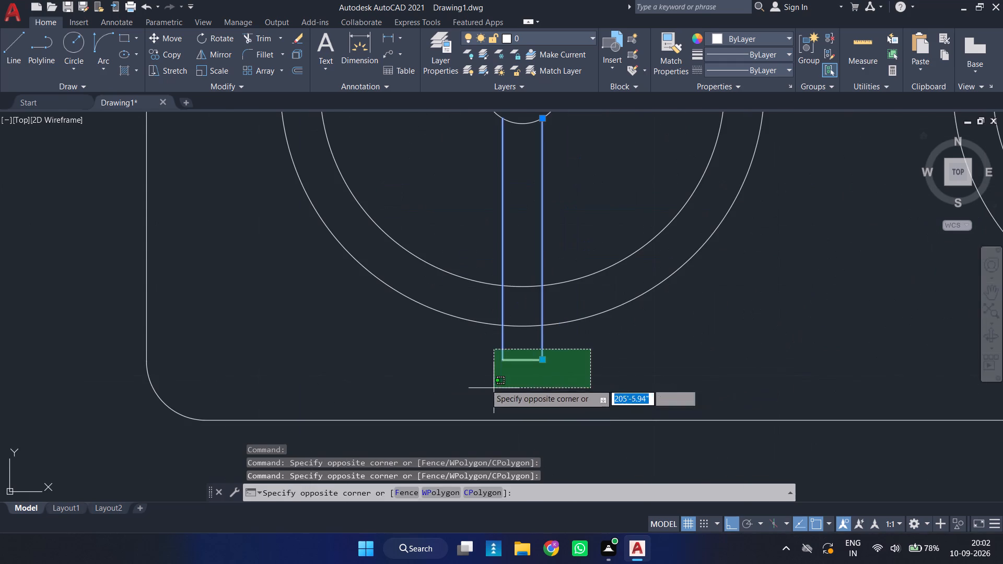
pyautogui.click(471, 375)
pyautogui.scroll(-2, 598, 331)
pyautogui.click(686, 213)
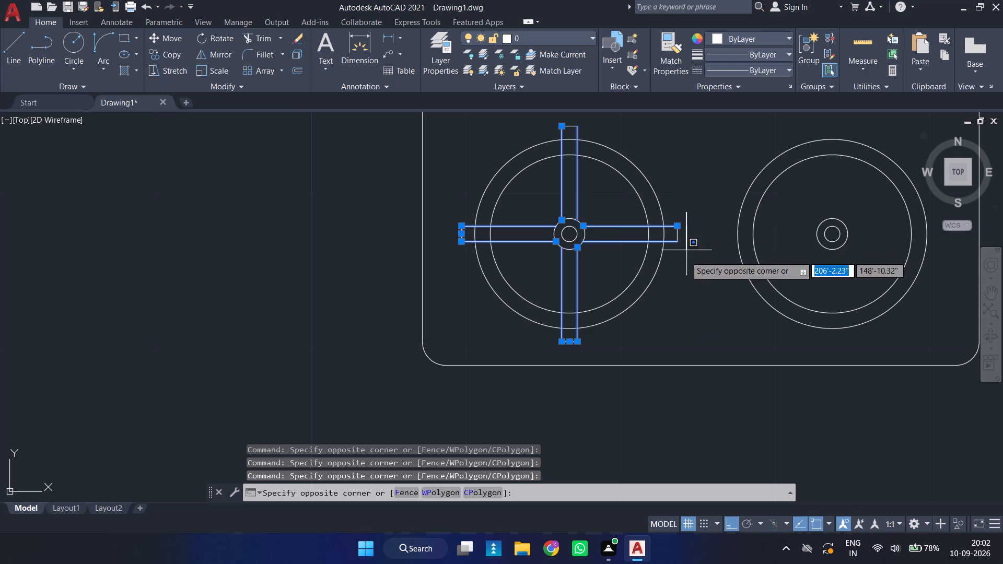
pyautogui.click(674, 274)
pyautogui.moveTo(657, 148); pyautogui.dragTo(657, 150, button='middle')
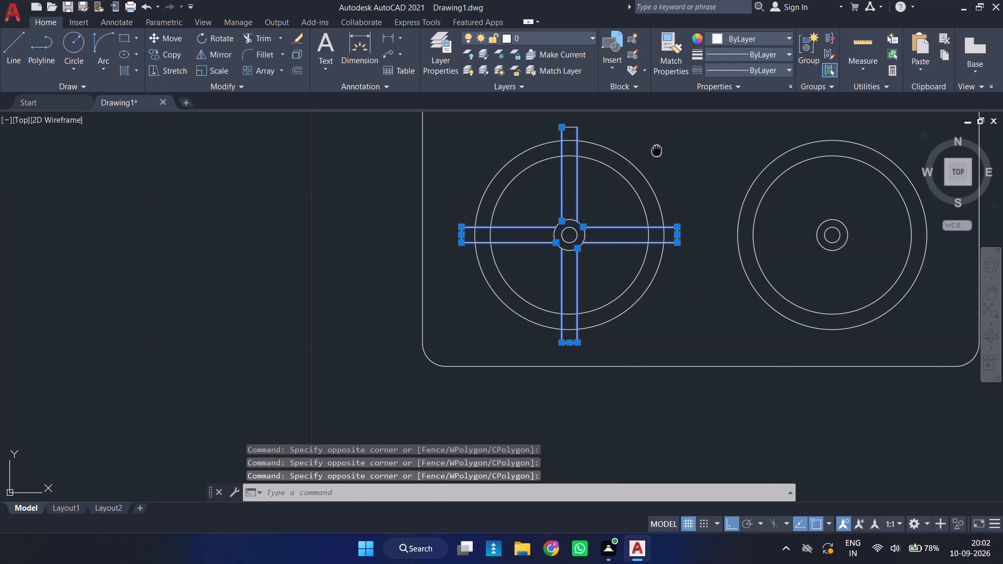
pyautogui.moveTo(657, 150); pyautogui.dragTo(662, 239, button='middle')
pyautogui.scroll(2, 610, 210)
pyautogui.click(589, 208)
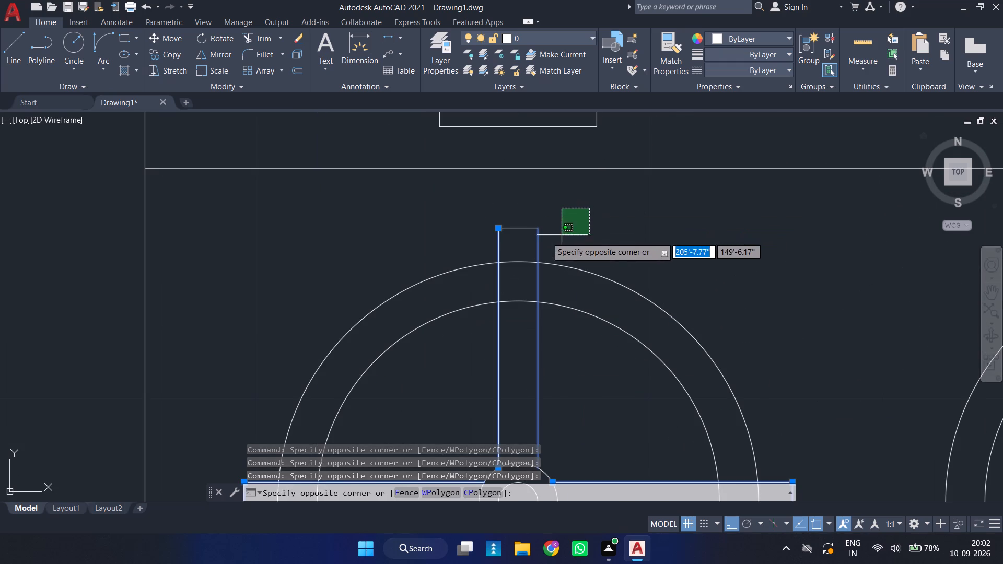
pyautogui.click(476, 237)
pyautogui.scroll(-3, 680, 244)
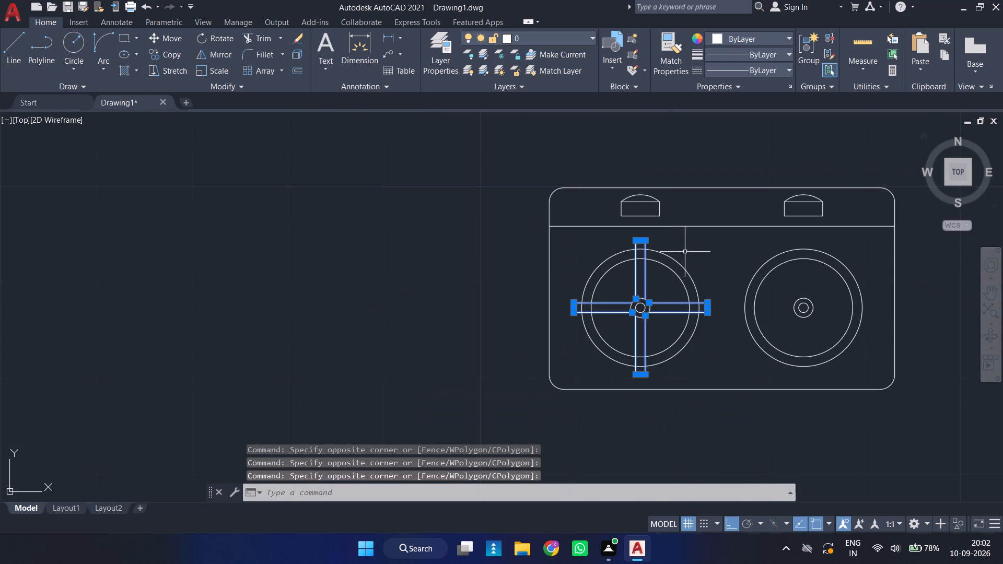
pyautogui.write('co')
pyautogui.press('Return')
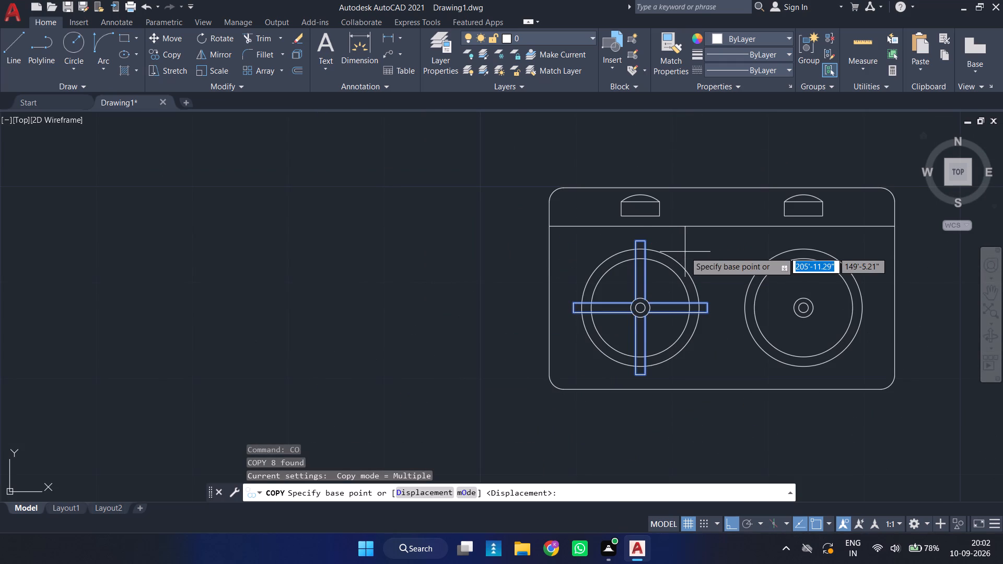
pyautogui.click(638, 308)
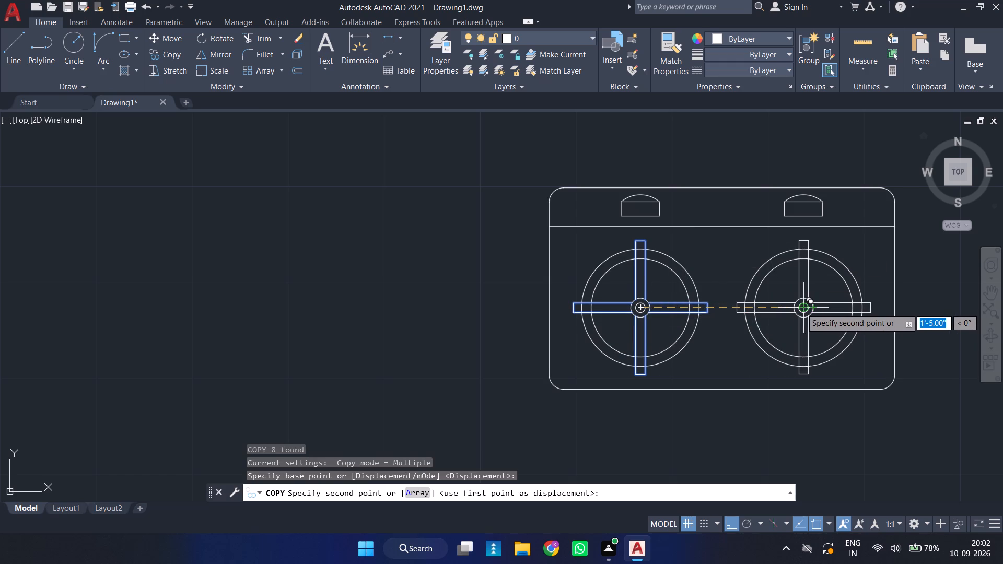
pyautogui.click(801, 308)
pyautogui.press('Escape')
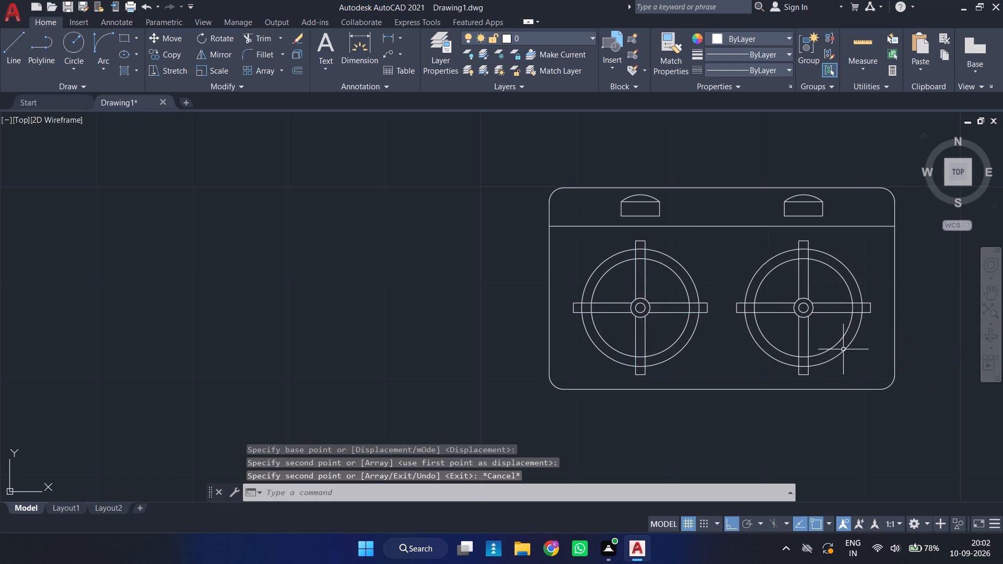
# Define the whole two-burner stove as a block named "stove kitchen" with its base point at the midpoint of the bottom edge.
pyautogui.scroll(-3, 843, 349)
pyautogui.moveTo(841, 342); pyautogui.dragTo(697, 327, button='middle')
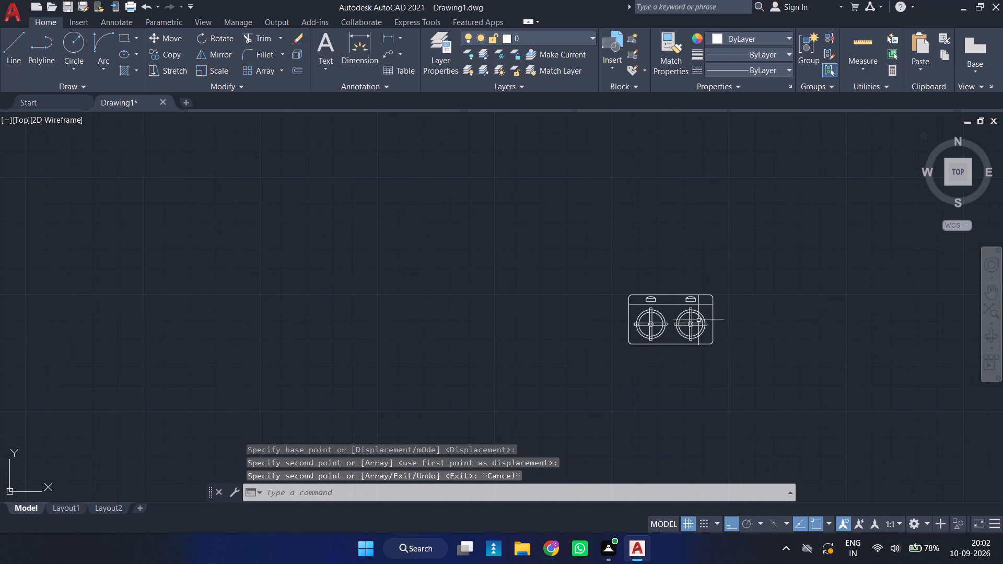
pyautogui.scroll(2, 698, 320)
pyautogui.moveTo(834, 234); pyautogui.dragTo(826, 250)
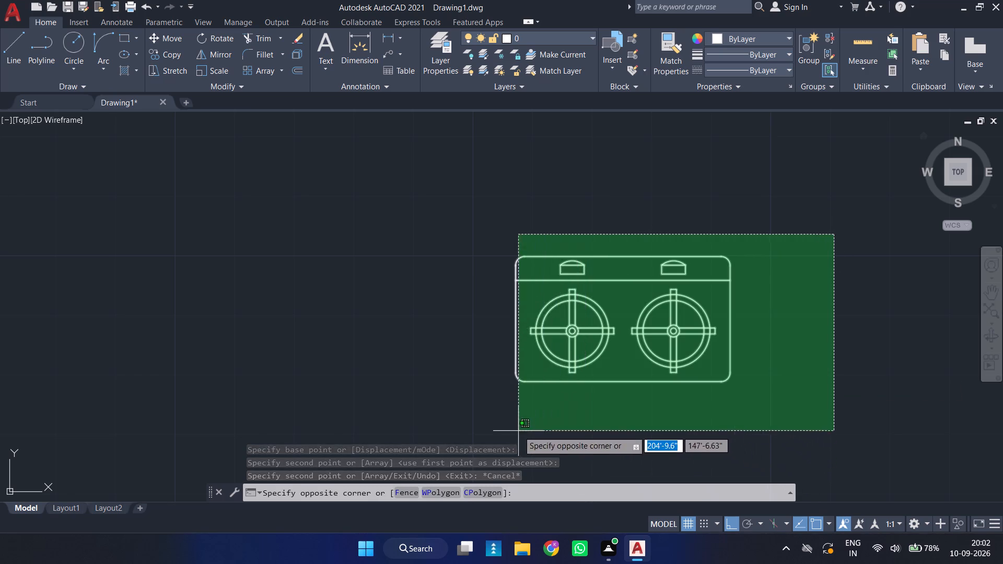
pyautogui.click(518, 431)
pyautogui.write('bb')
pyautogui.press('BackSpace')
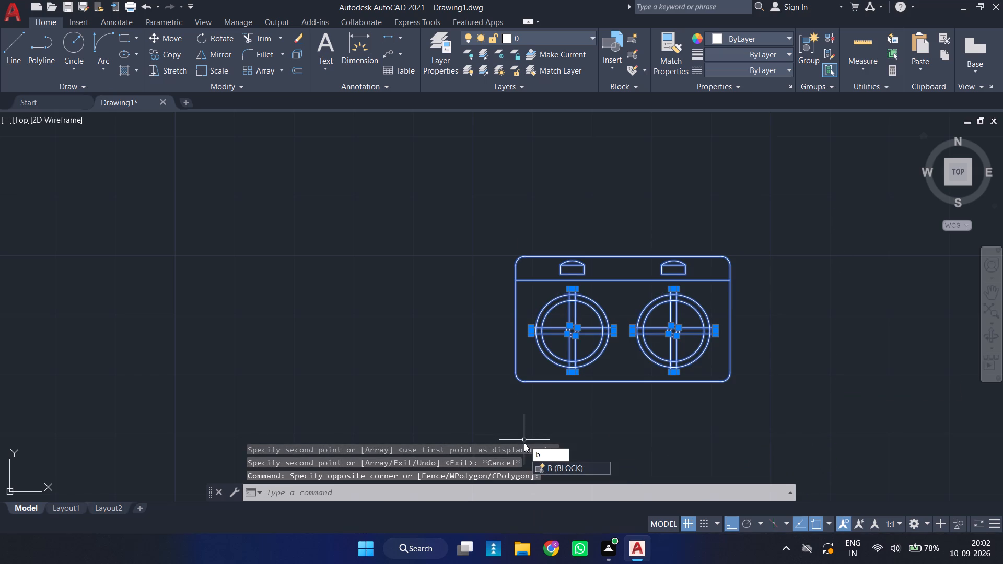
pyautogui.press('Return')
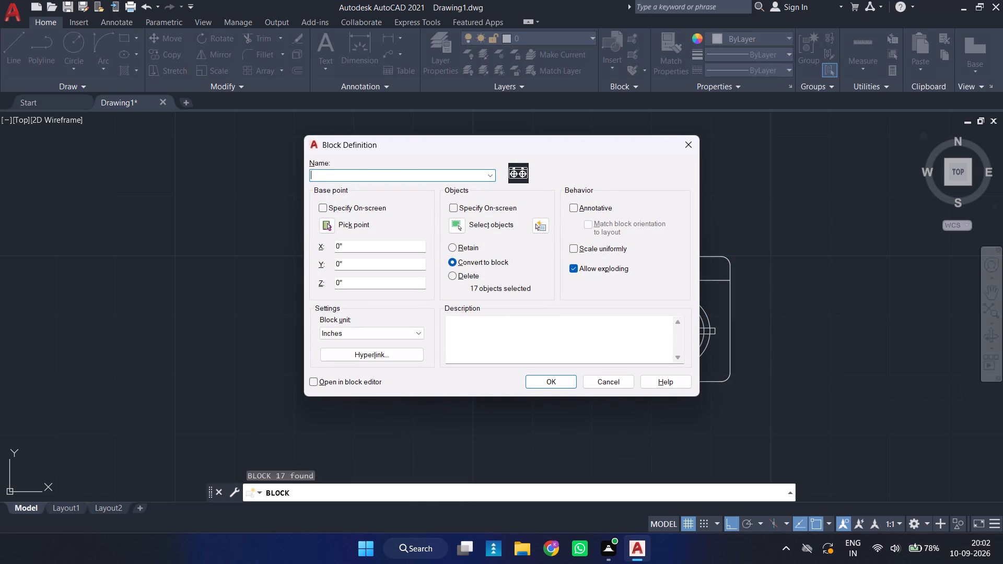
pyautogui.write('st')
pyautogui.press('o')
pyautogui.write('ve kitce')
pyautogui.press('BackSpace')
pyautogui.press('BackSpace')
pyautogui.write('ce')
pyautogui.press('BackSpace')
pyautogui.write('hen')
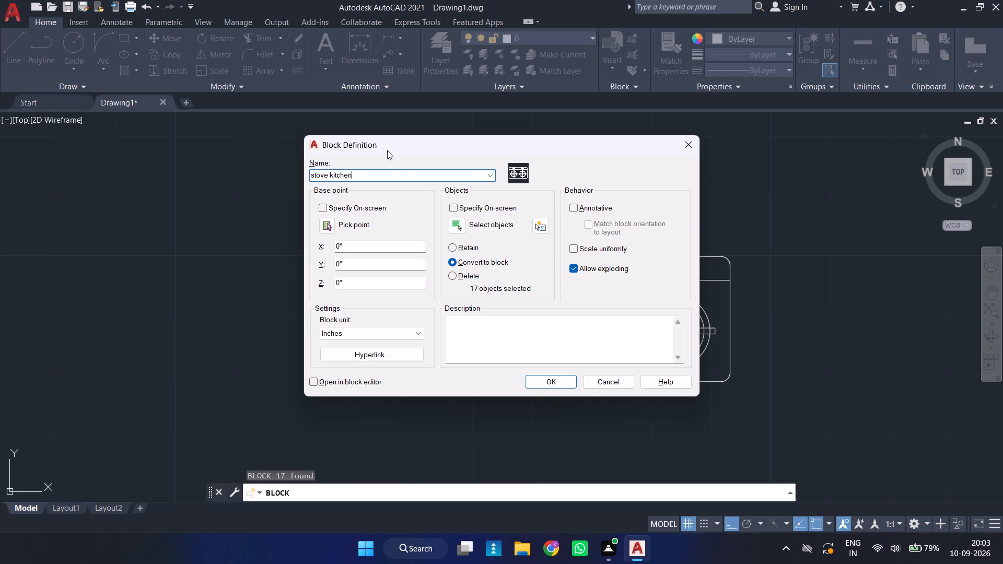
pyautogui.click(323, 225)
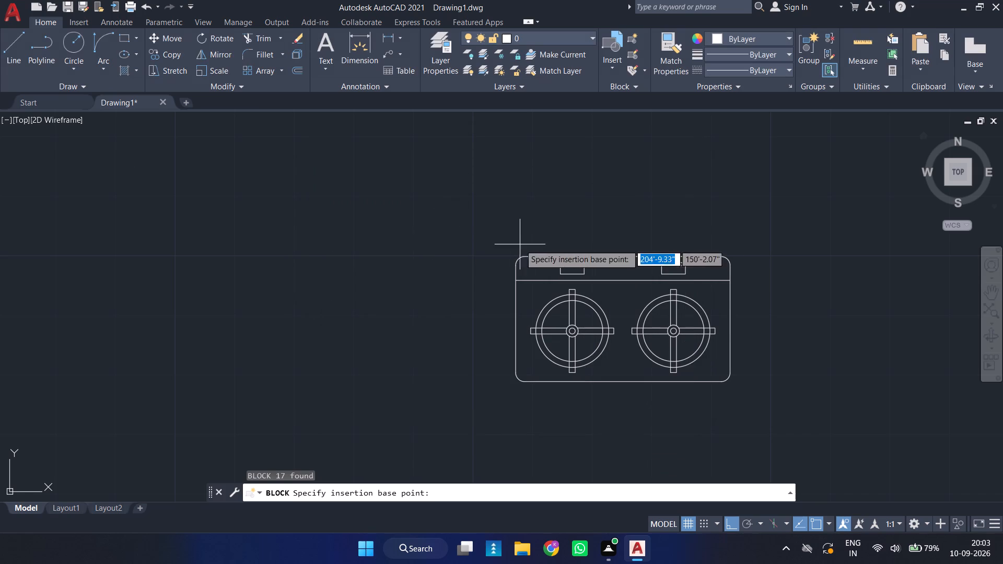
pyautogui.click(621, 381)
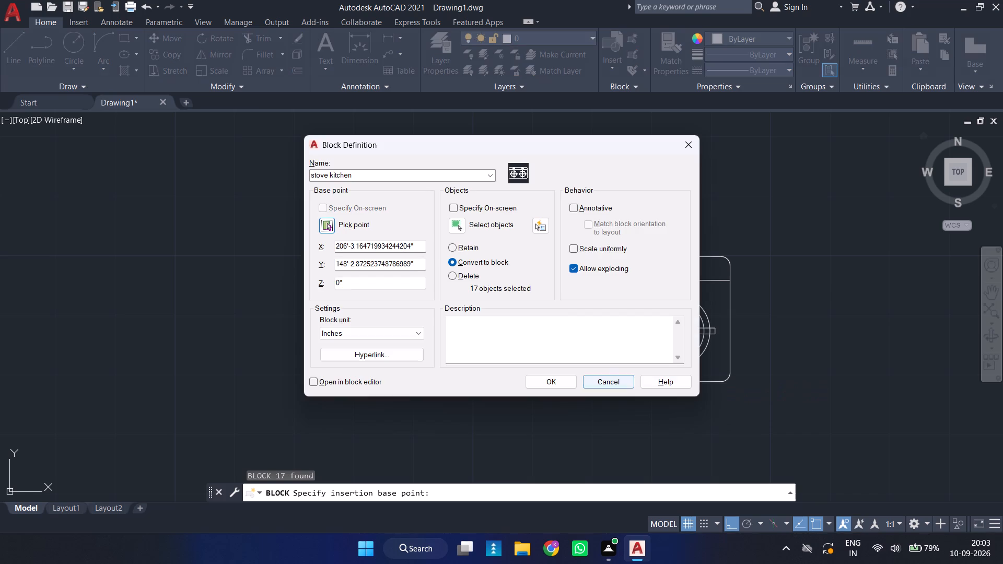
pyautogui.click(458, 225)
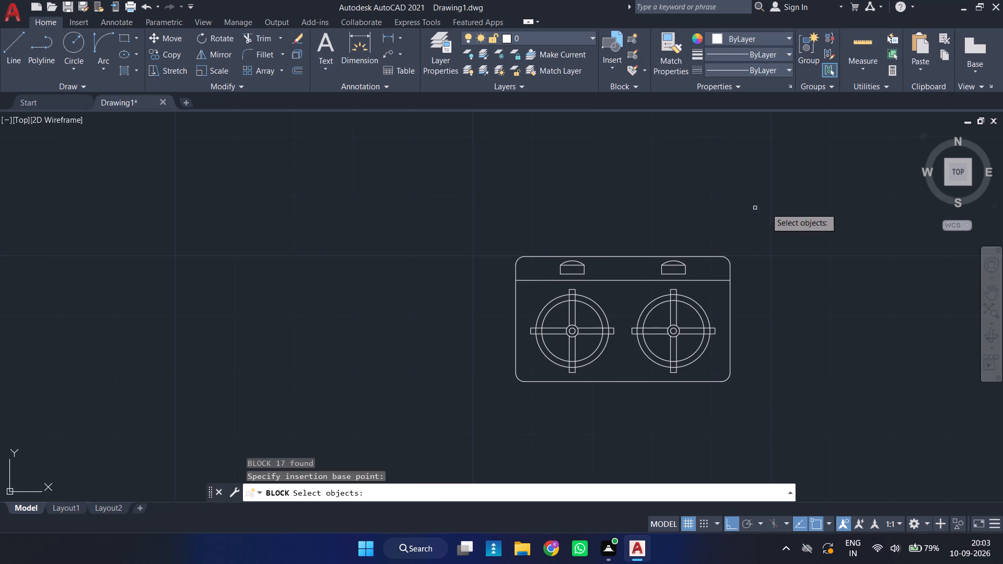
pyautogui.moveTo(766, 208); pyautogui.dragTo(274, 314)
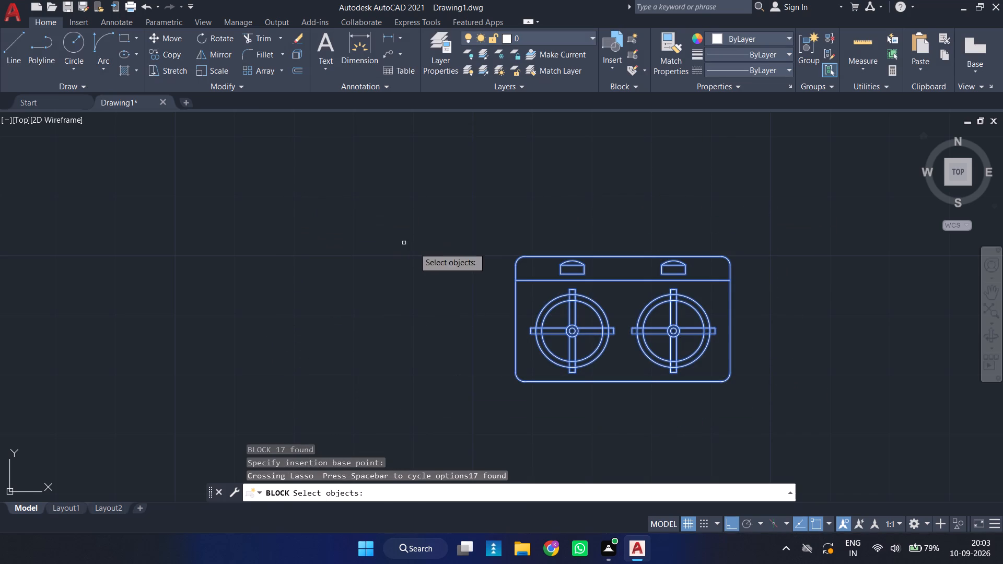
pyautogui.rightClick(435, 255)
pyautogui.click(552, 379)
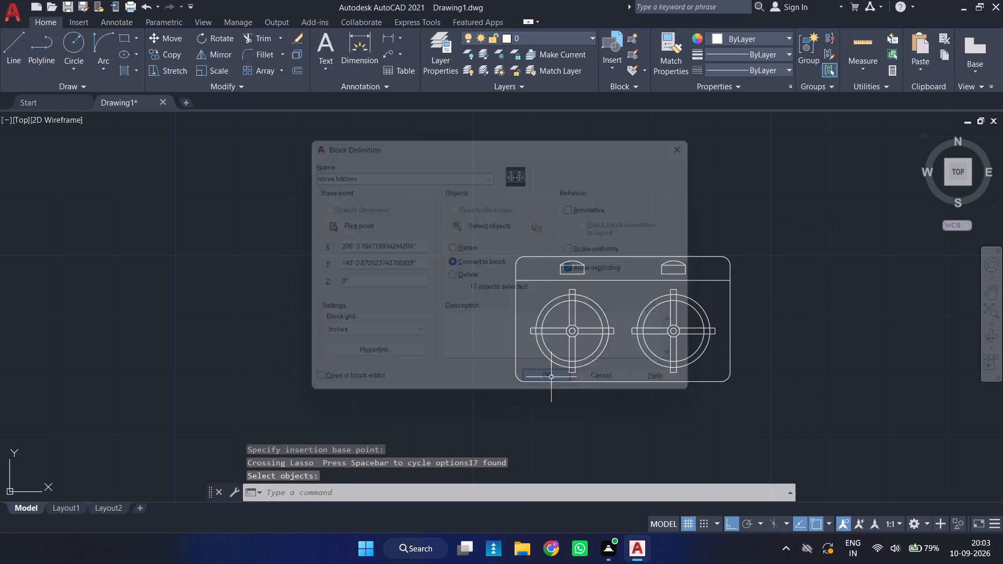
# With Ortho off, move the stove block by its base grip onto the kitchen's lower counter, just above the inner wall line.
pyautogui.click(615, 382)
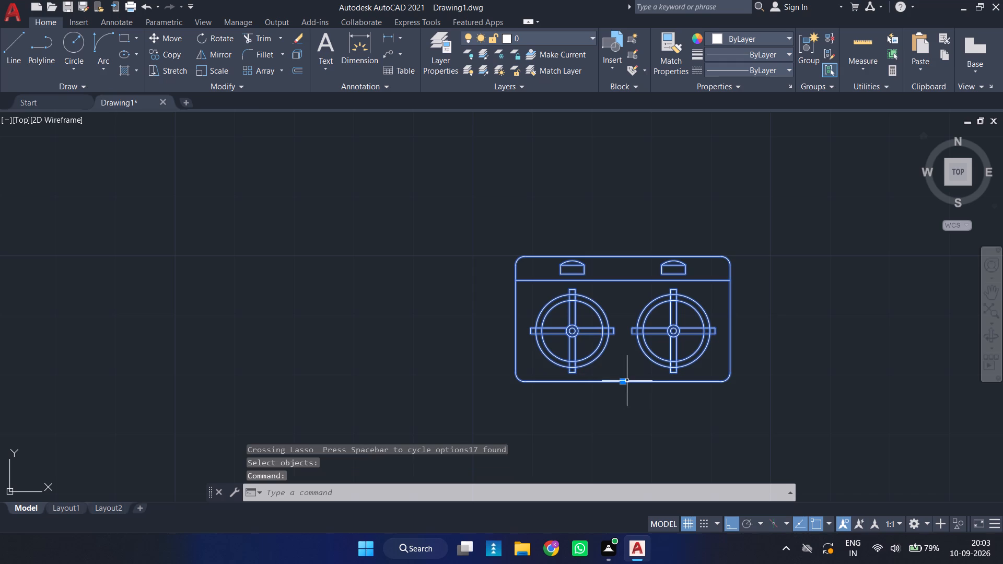
pyautogui.click(621, 381)
pyautogui.scroll(-3, 767, 429)
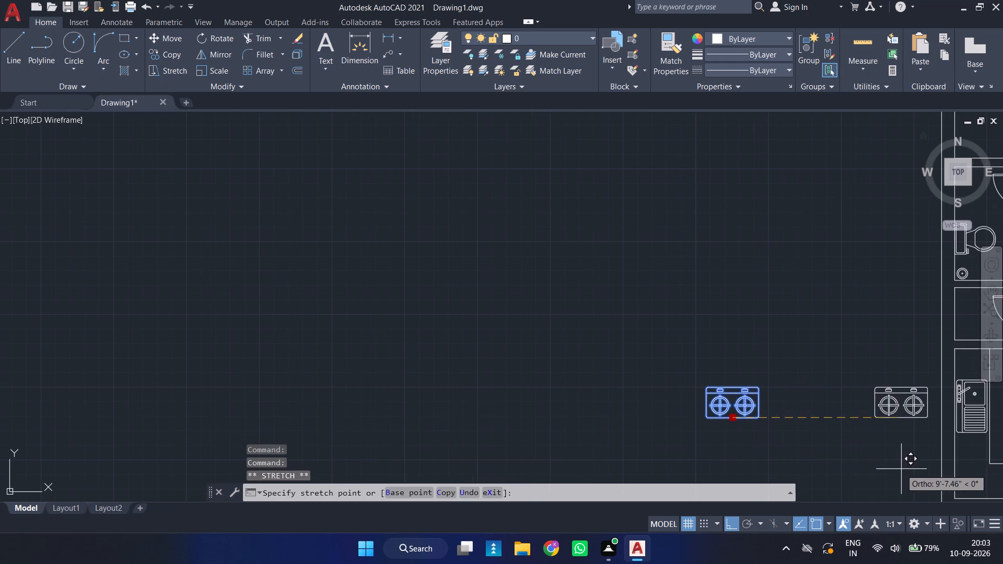
pyautogui.scroll(-3, 901, 467)
pyautogui.moveTo(890, 463); pyautogui.dragTo(743, 438, button='middle')
pyautogui.press('F8')
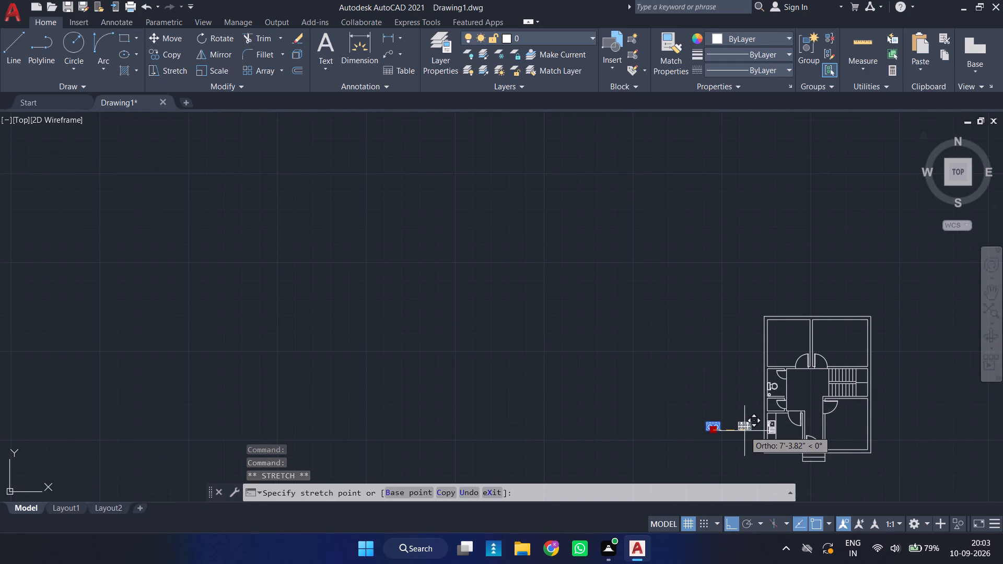
pyautogui.scroll(5, 795, 452)
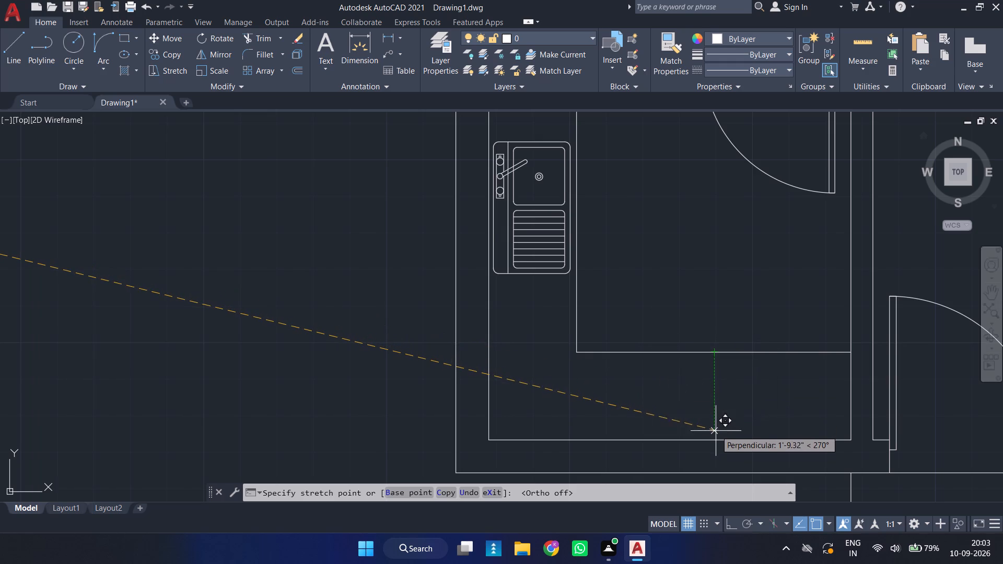
pyautogui.scroll(3, 716, 434)
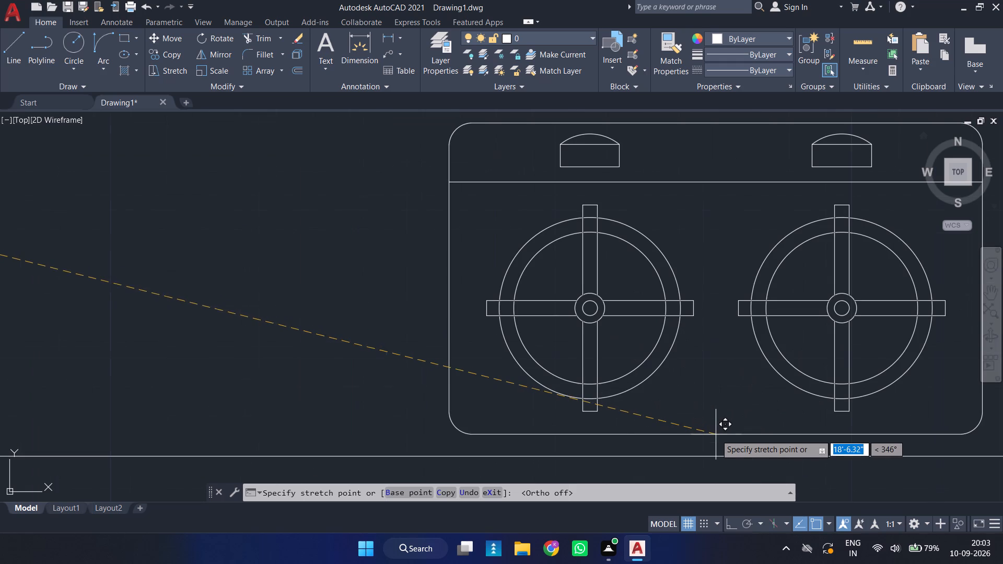
pyautogui.click(715, 434)
pyautogui.scroll(-1, 715, 434)
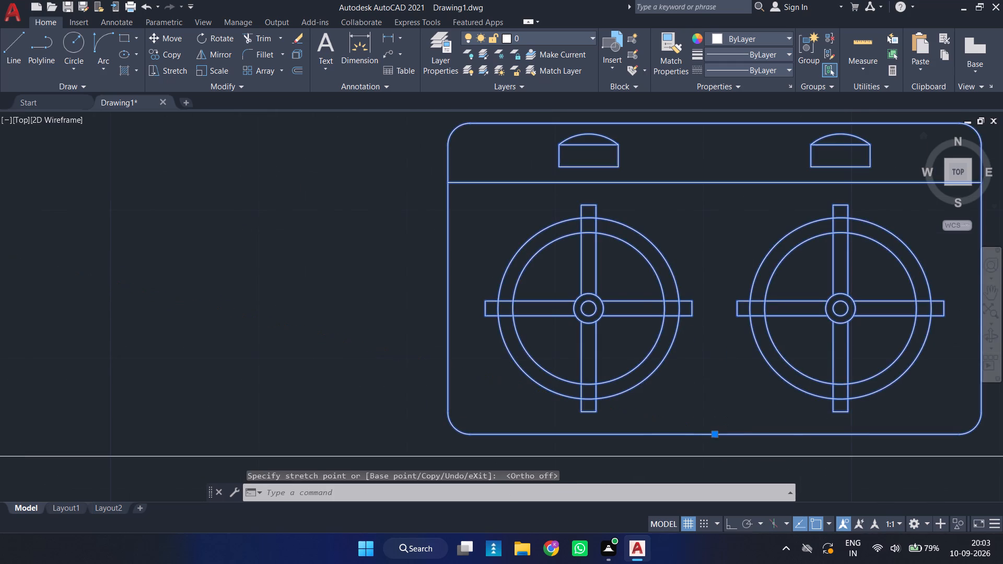
pyautogui.scroll(-2, 715, 434)
pyautogui.press('Escape')
# Insert the Bed - Queen block from the DesignCenter file Home - Space Planner.dwg into the empty area beside the house plan.
pyautogui.scroll(-2, 782, 416)
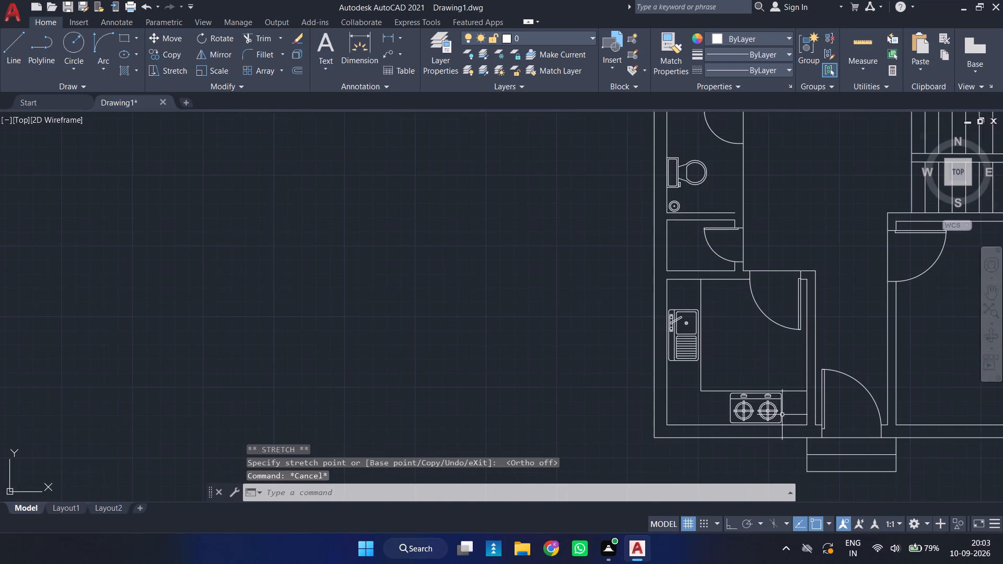
pyautogui.moveTo(795, 413); pyautogui.dragTo(658, 405, button='middle')
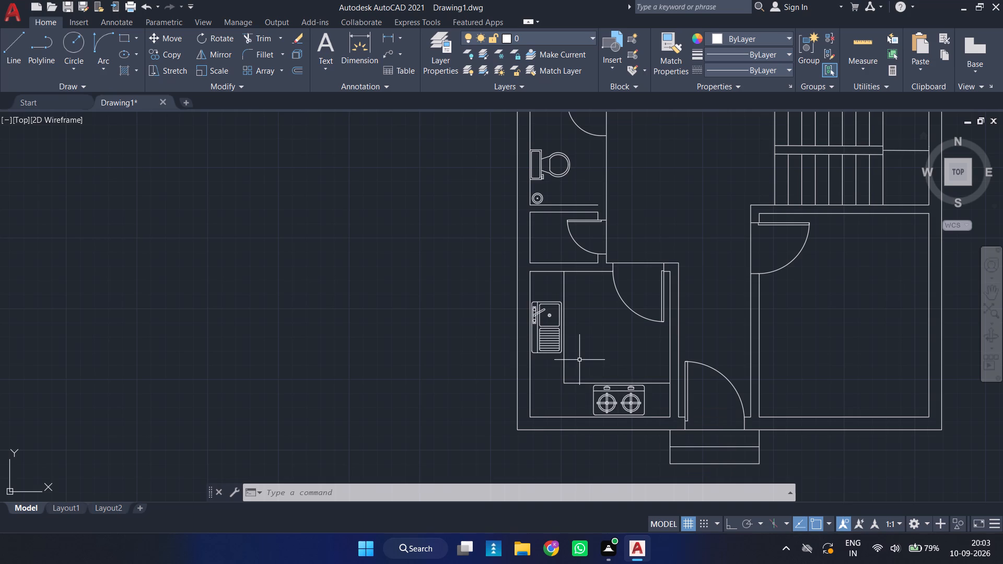
pyautogui.hotkey('ctrl', '2')
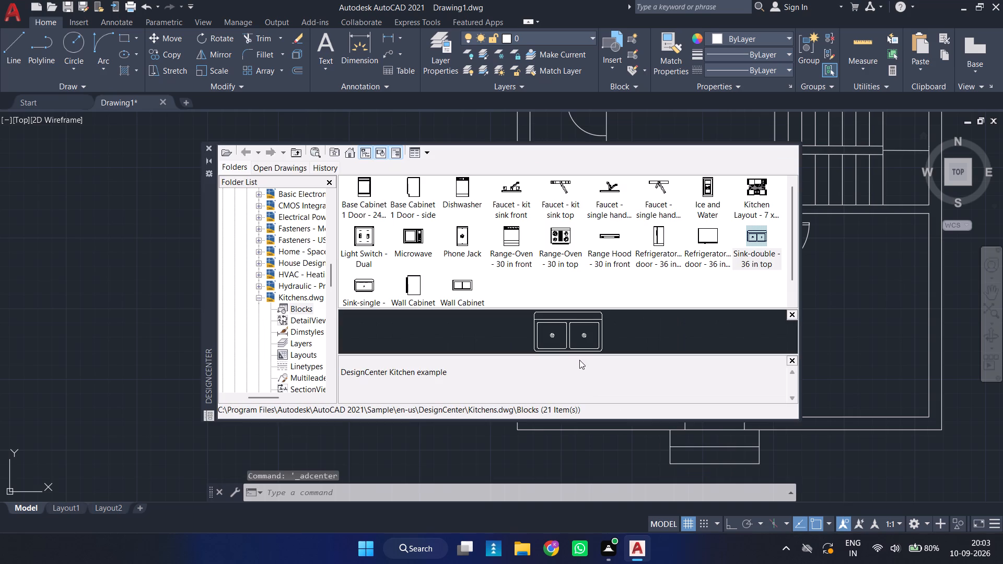
pyautogui.doubleClick(292, 230)
pyautogui.doubleClick(288, 243)
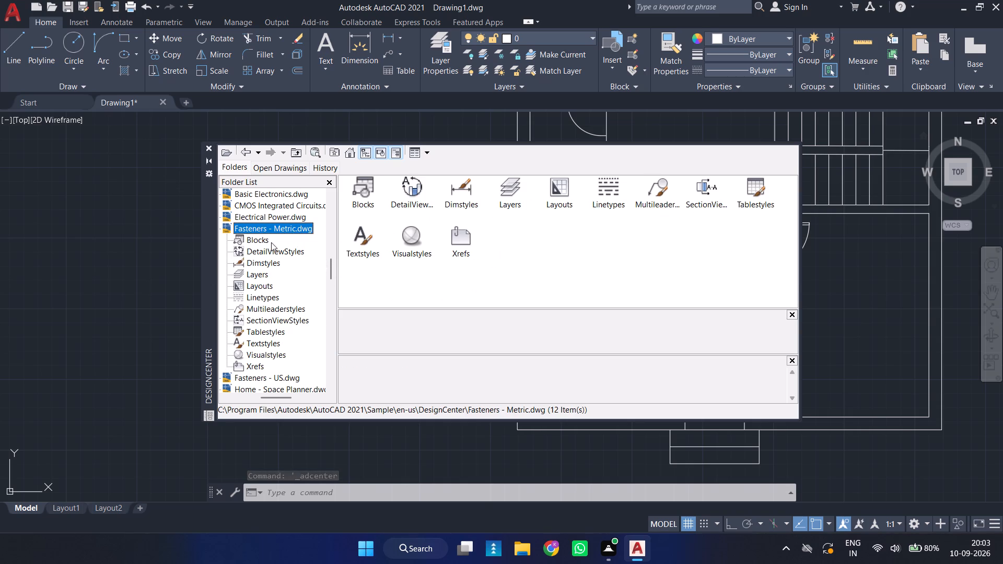
pyautogui.doubleClick(256, 242)
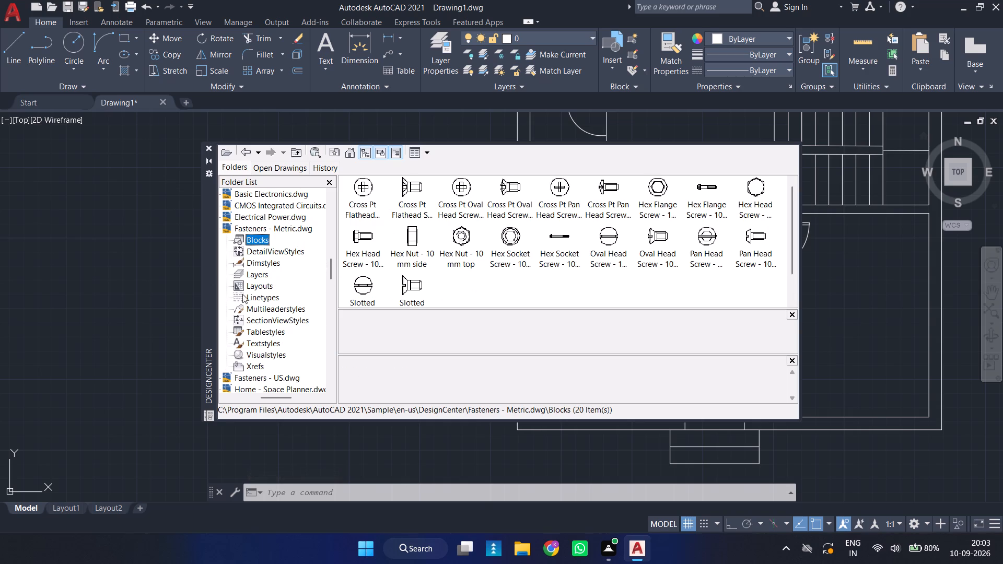
pyautogui.scroll(-1, 254, 277)
pyautogui.click(265, 344)
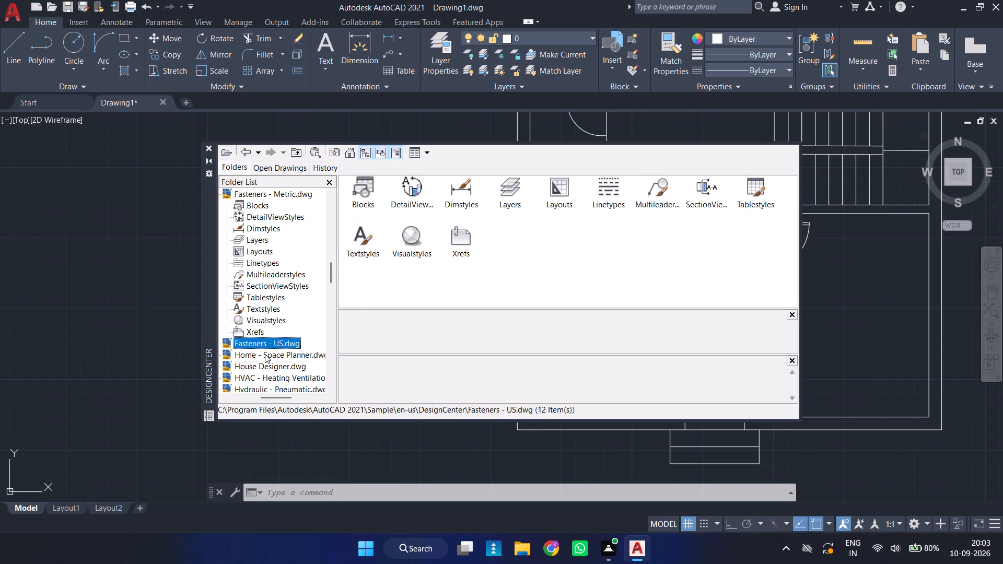
pyautogui.doubleClick(265, 356)
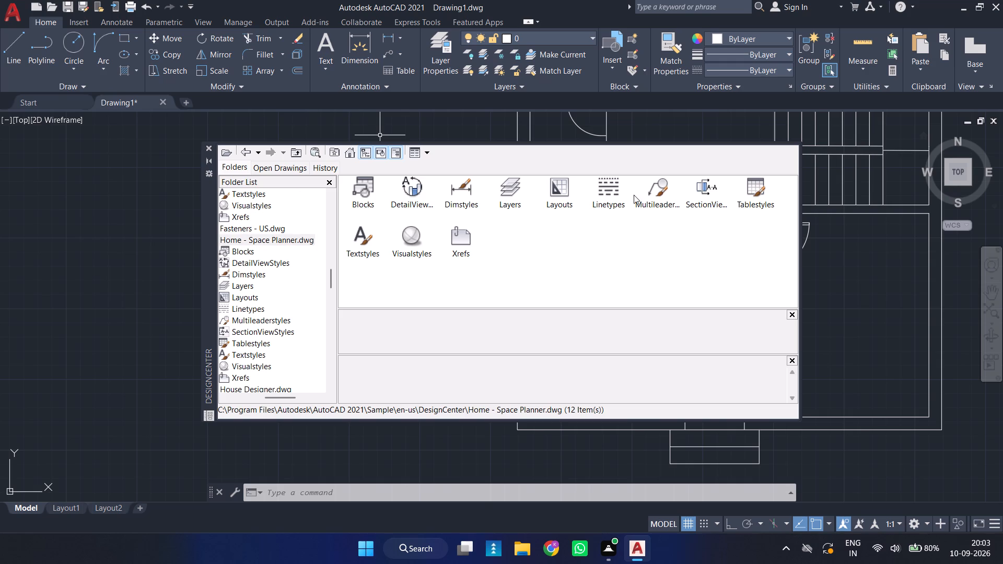
pyautogui.doubleClick(364, 189)
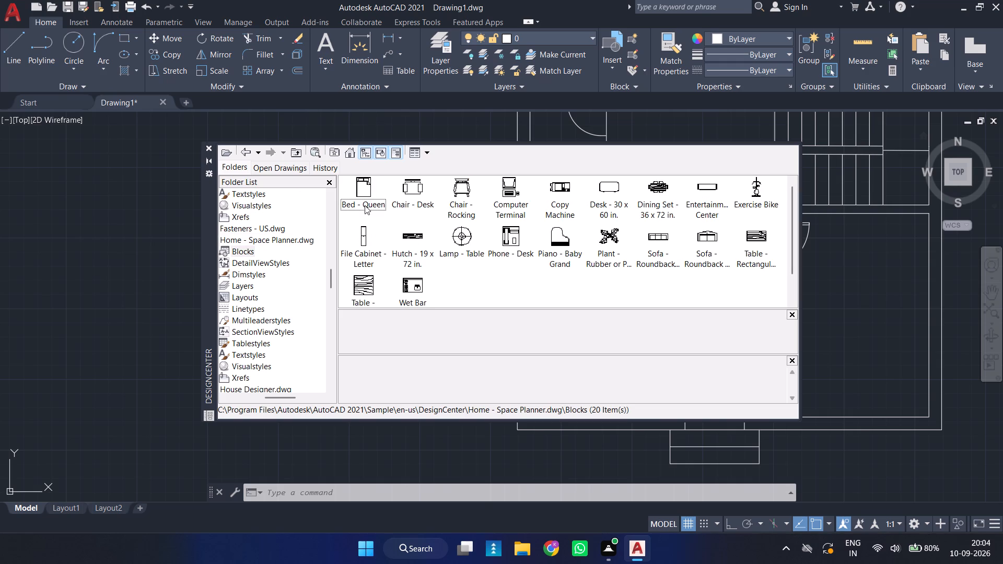
pyautogui.moveTo(362, 182); pyautogui.dragTo(83, 234)
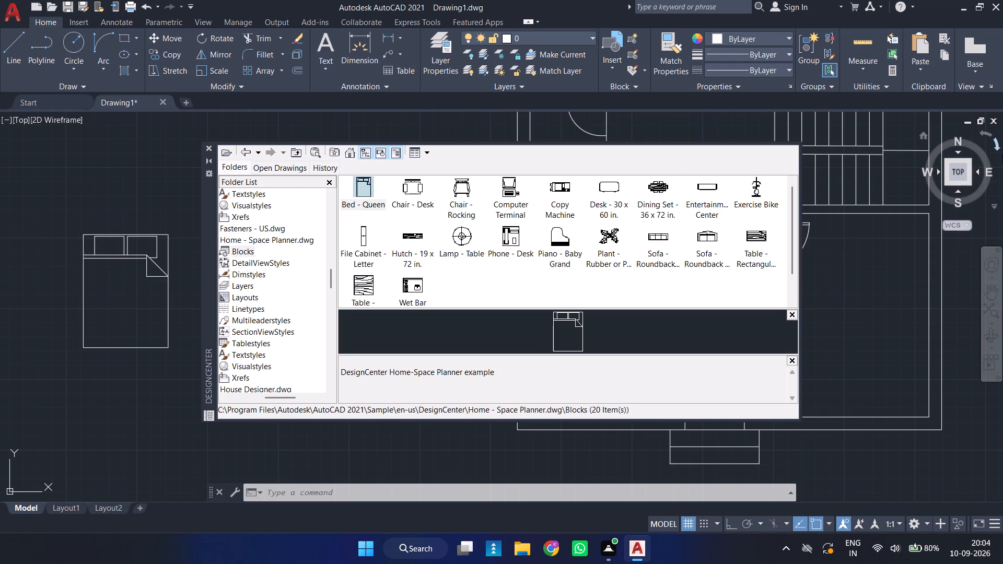
pyautogui.click(206, 146)
# Explode the inserted queen bed block into separate lines.
pyautogui.scroll(1, 142, 280)
pyautogui.moveTo(142, 280); pyautogui.dragTo(234, 341, button='middle')
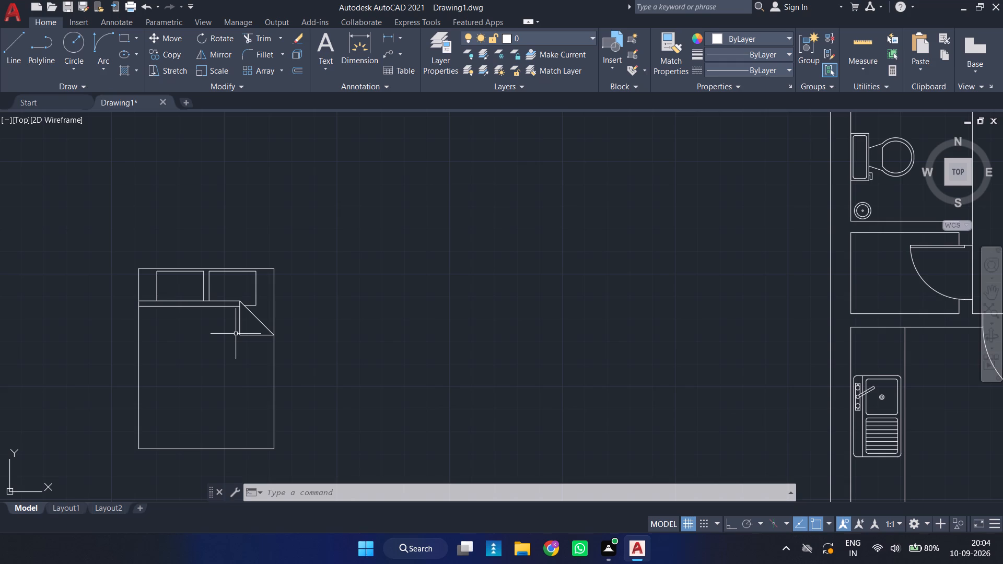
pyautogui.scroll(2, 222, 308)
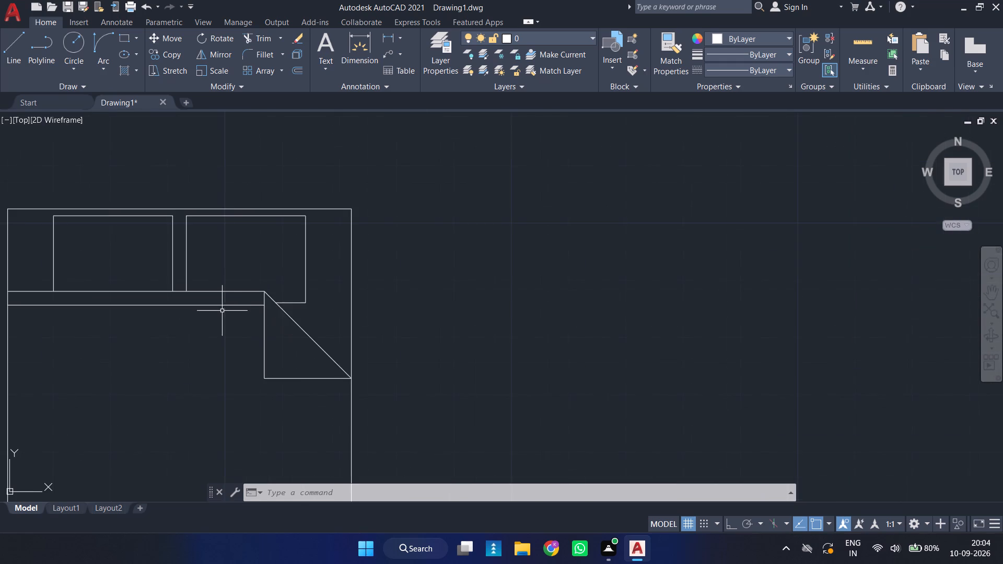
pyautogui.moveTo(222, 312); pyautogui.dragTo(402, 307, button='middle')
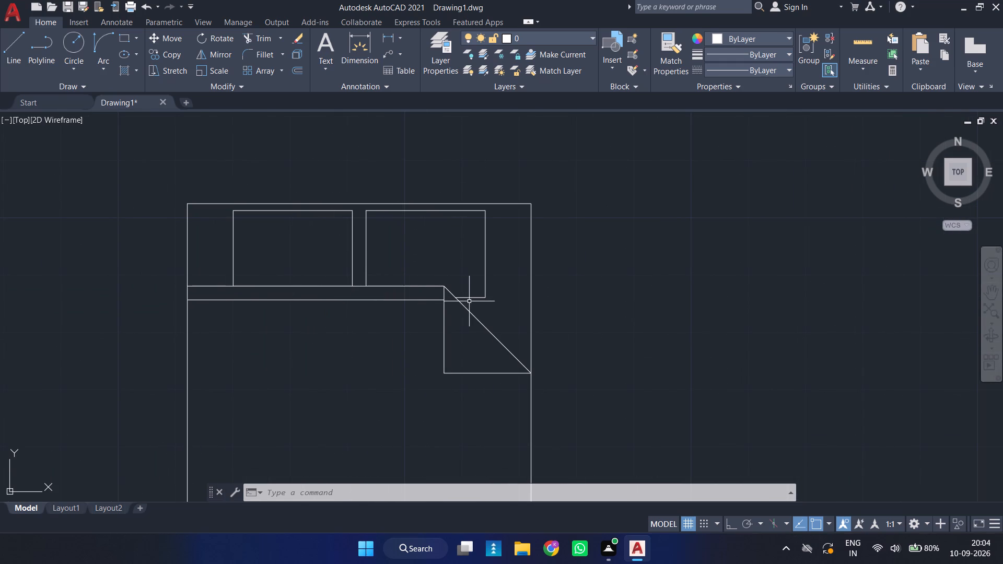
pyautogui.click(540, 291)
pyautogui.click(366, 343)
pyautogui.write('un')
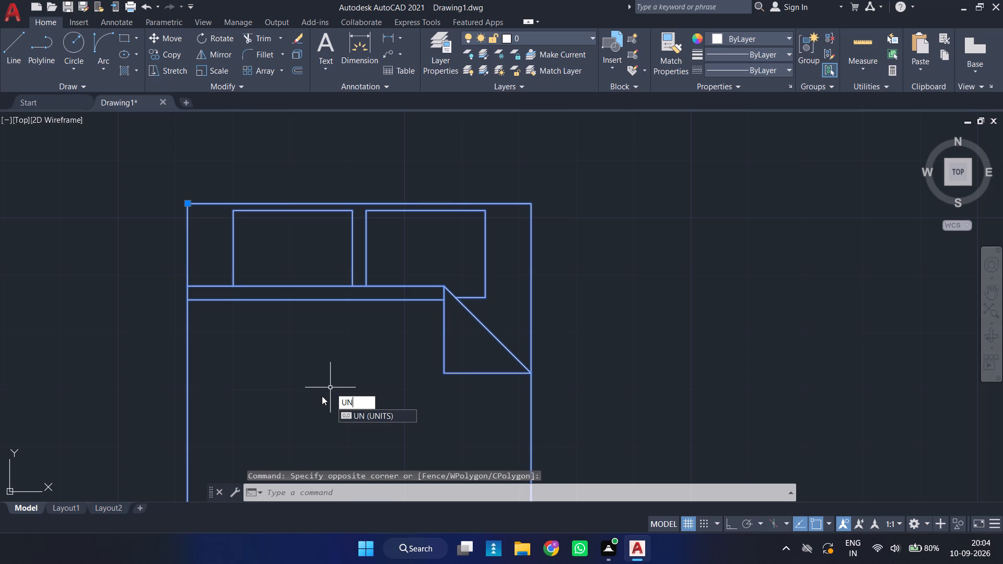
pyautogui.write('blo')
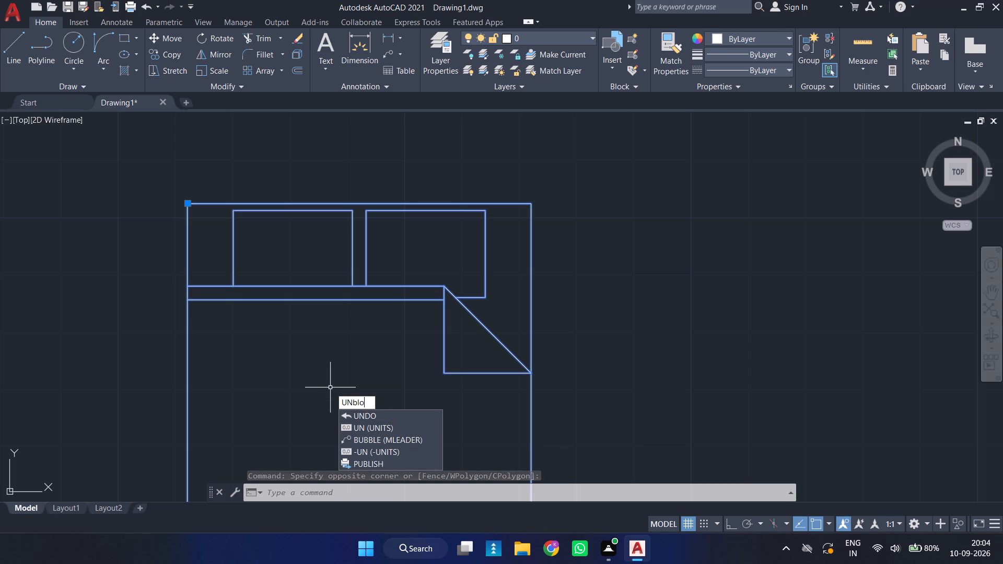
pyautogui.write('ck')
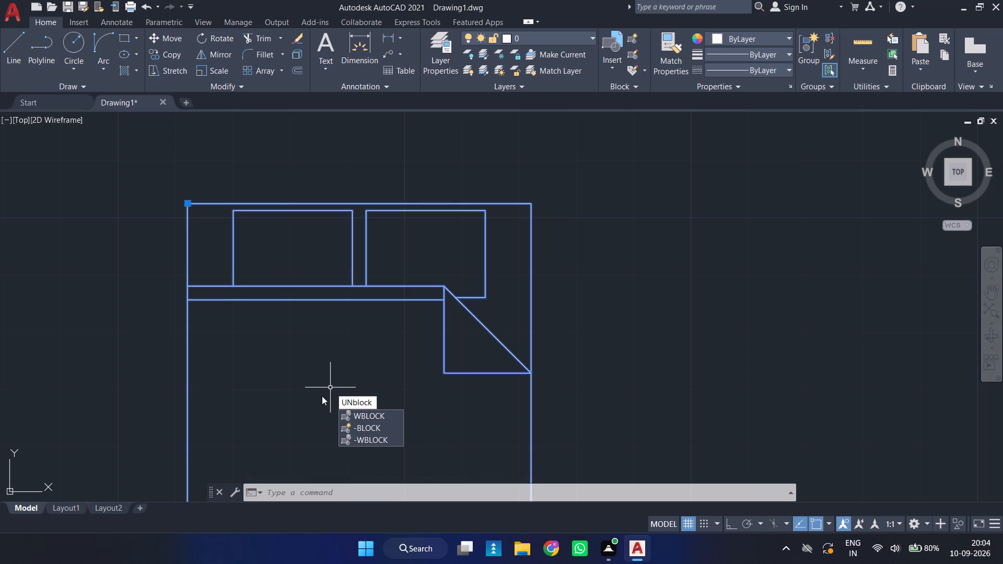
pyautogui.press('Return')
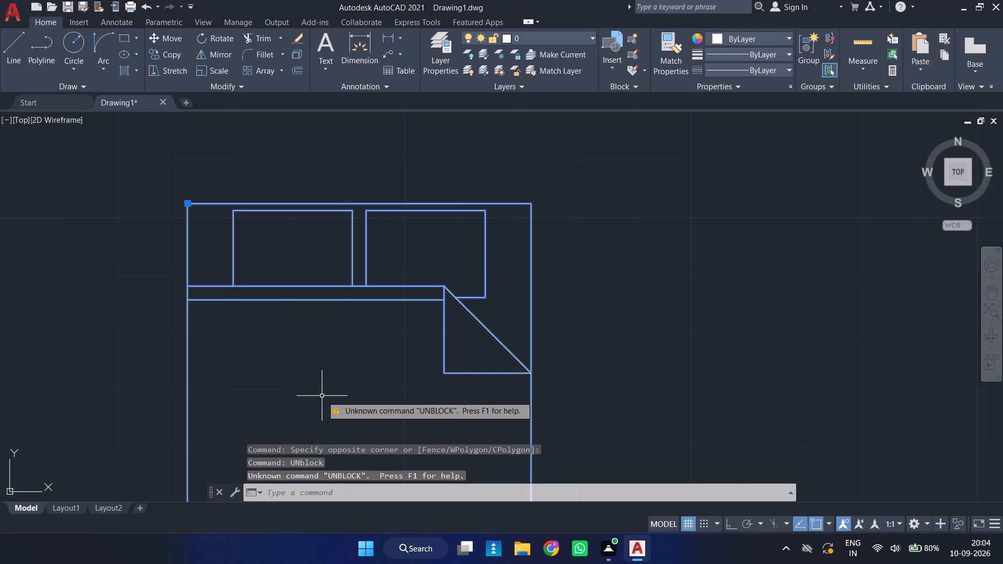
pyautogui.write('ex')
pyautogui.write('lo')
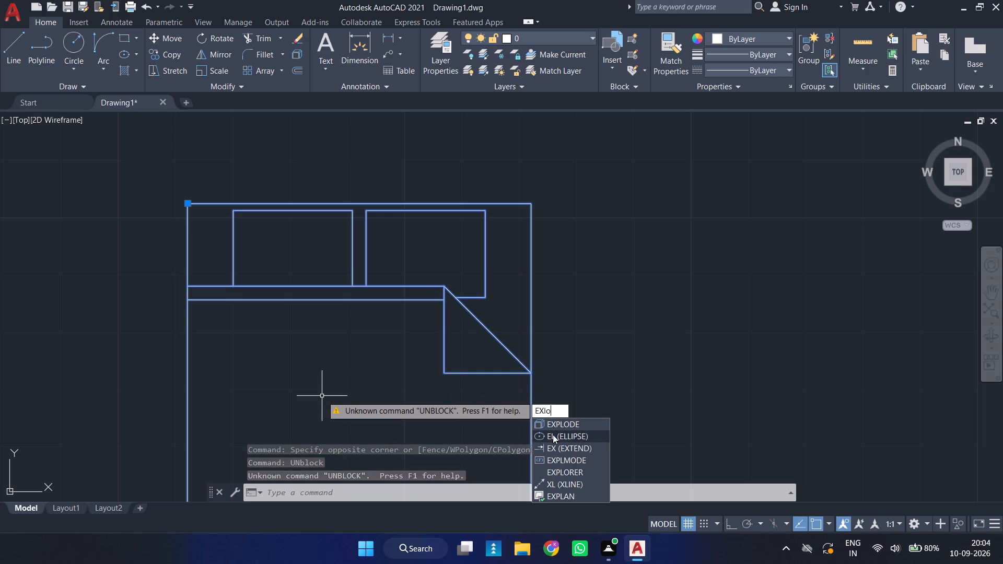
pyautogui.click(602, 424)
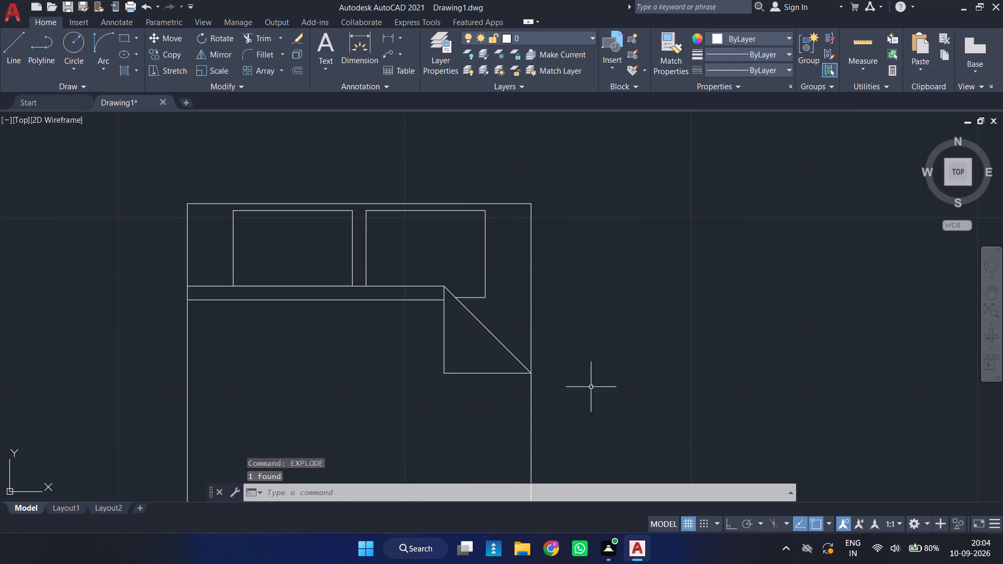
# Erase the bed's folded-corner triangle and the two horizontal cover lines below the pillows.
pyautogui.scroll(-1, 718, 328)
pyautogui.scroll(2, 471, 308)
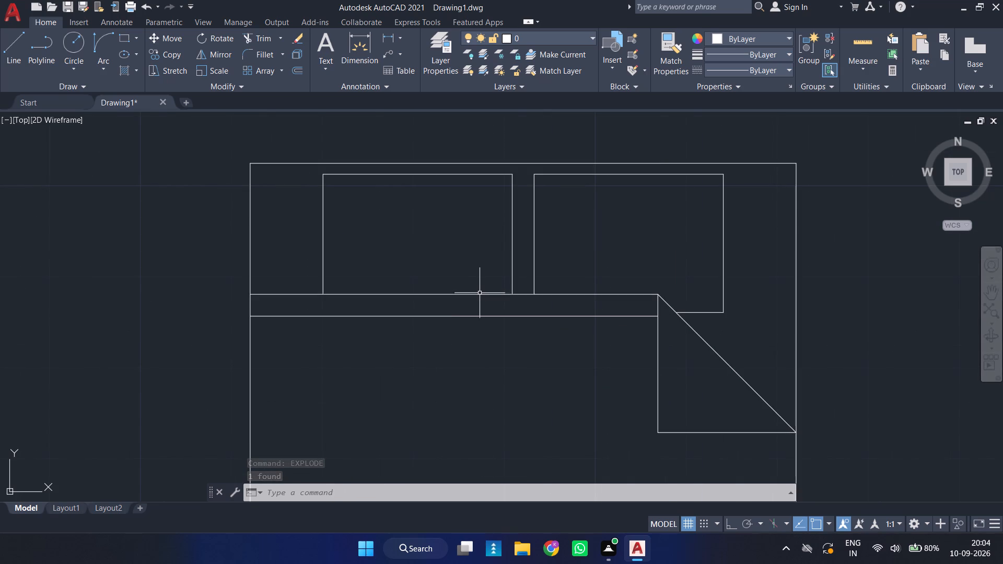
pyautogui.click(480, 294)
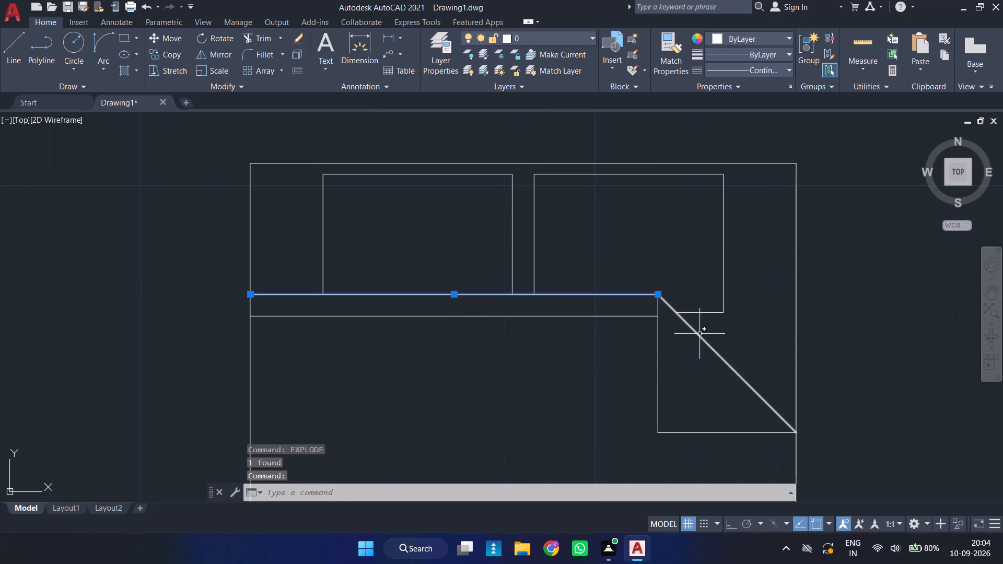
pyautogui.click(699, 334)
pyautogui.click(657, 351)
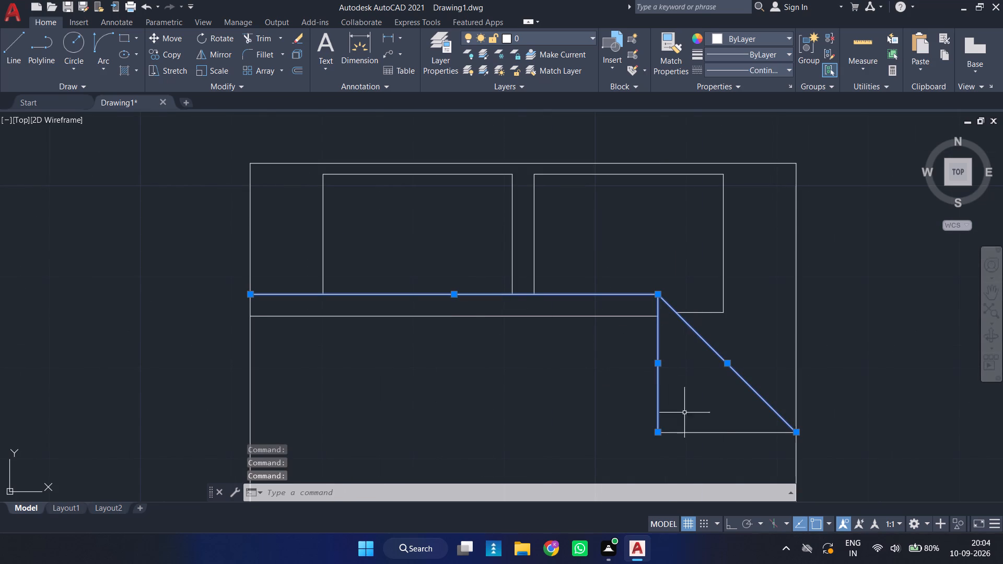
pyautogui.click(701, 431)
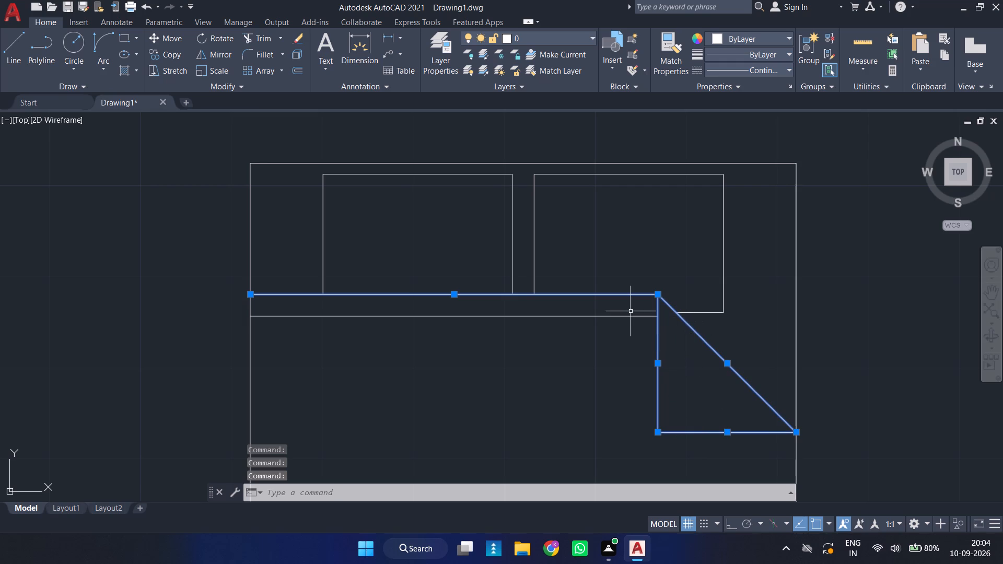
pyautogui.press('Delete')
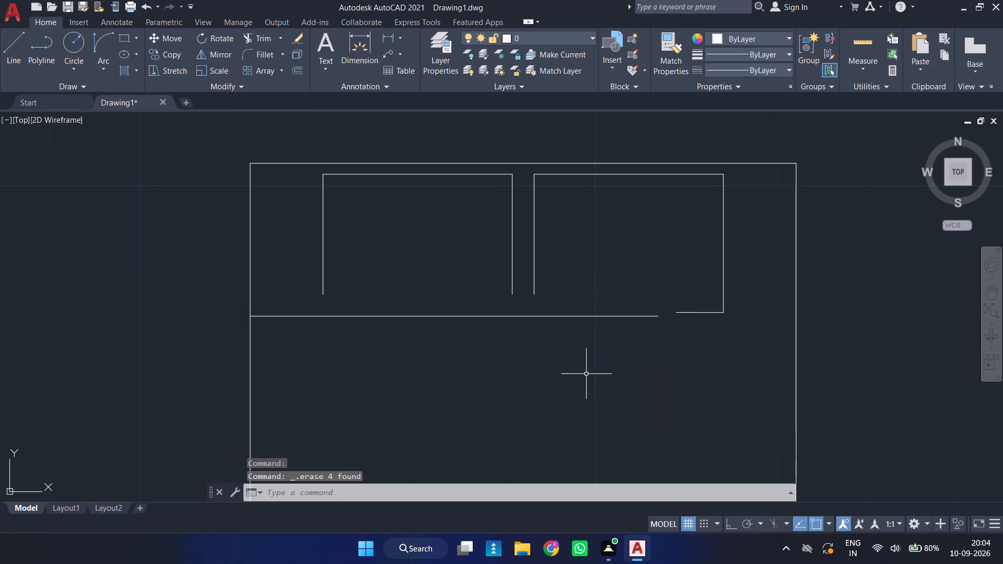
pyautogui.click(566, 319)
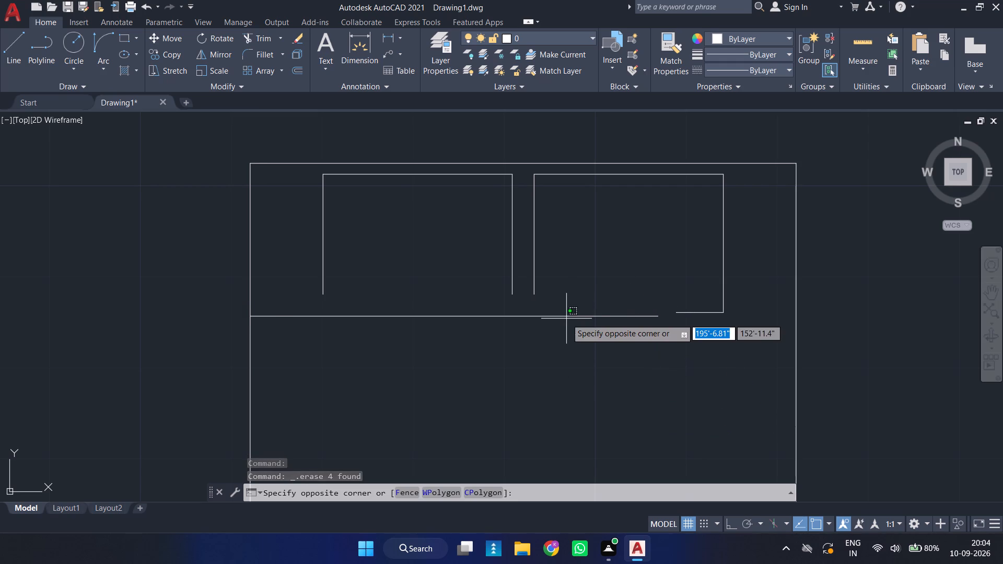
pyautogui.click(566, 312)
pyautogui.press('Delete')
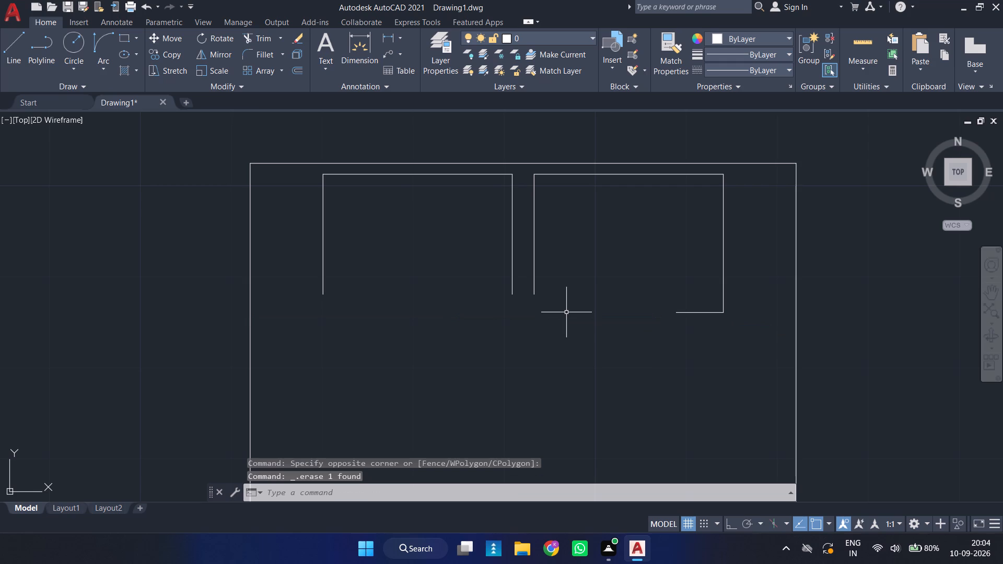
# With Ortho on, close the right pillow's outline with a bottom line about 1'-8.8" long and a short vertical up its inner side.
pyautogui.press('l')
pyautogui.press('Return')
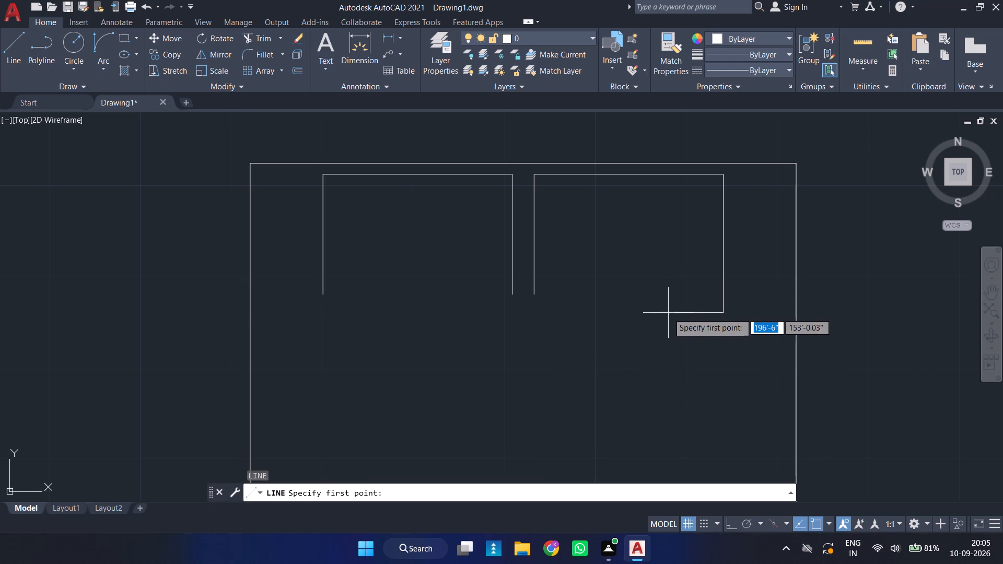
pyautogui.click(721, 314)
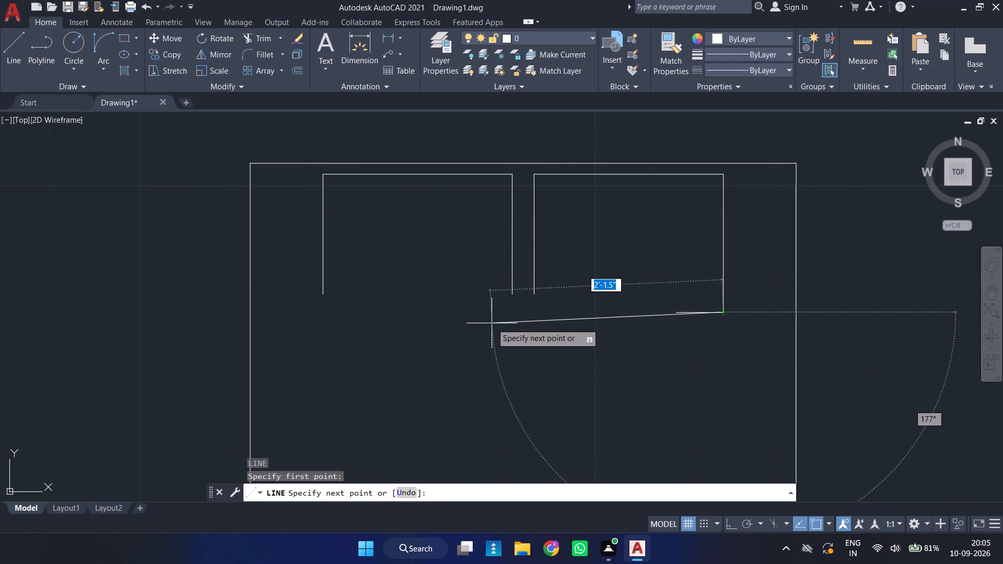
pyautogui.press('F8')
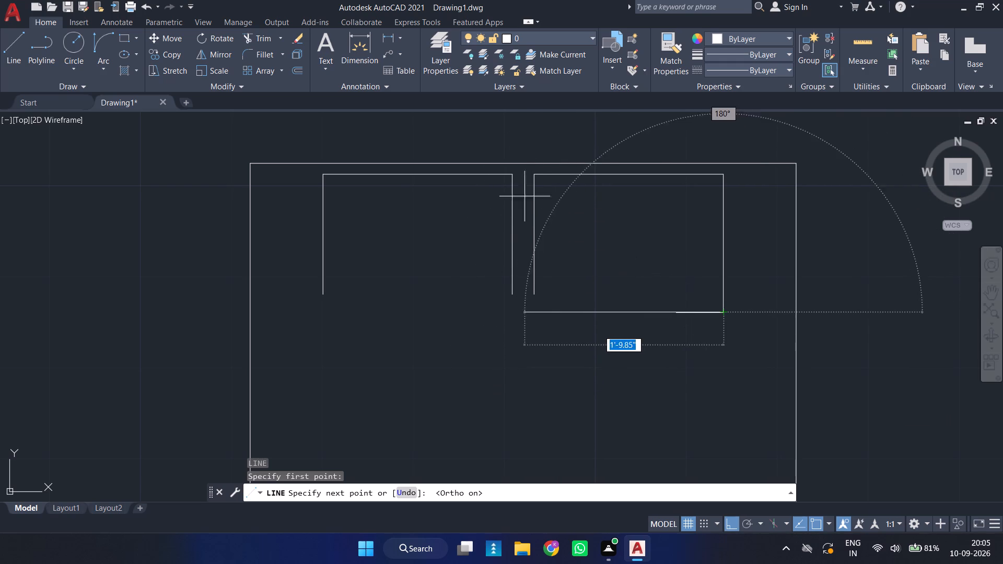
pyautogui.click(530, 311)
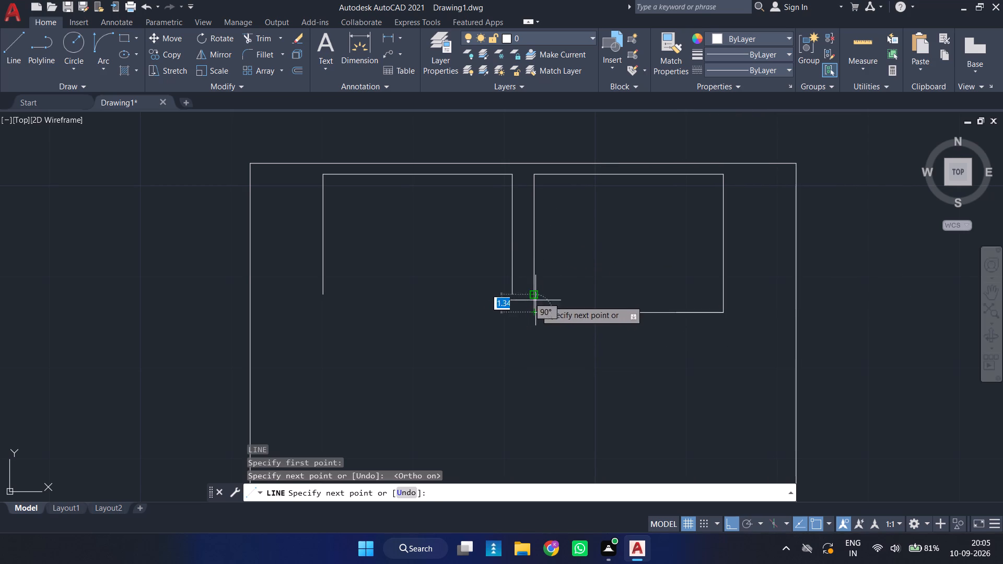
pyautogui.click(536, 297)
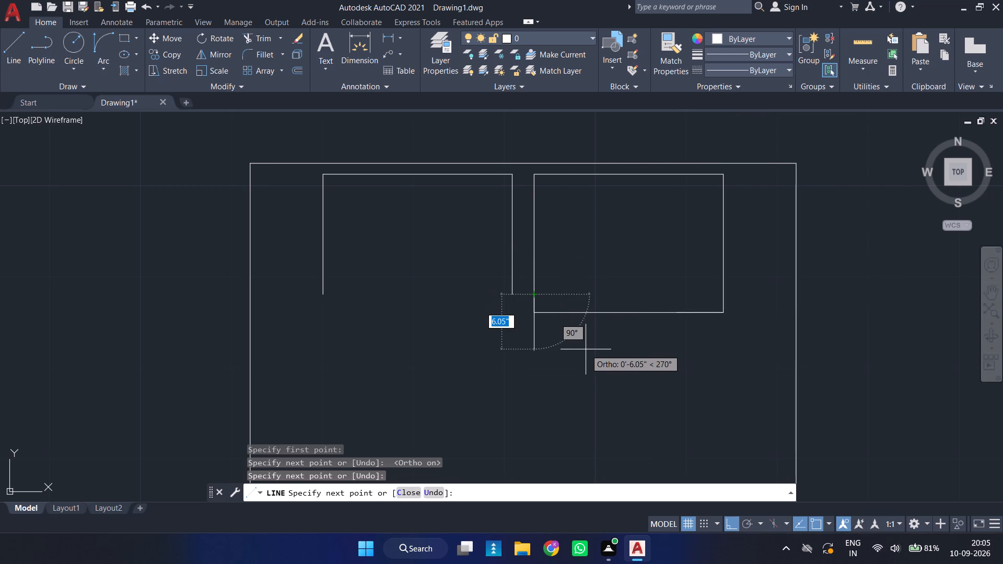
pyautogui.press('Return')
# Close the left pillow's outline with a vertical about 1.8" down its inner side, a bottom line about 1'-8.8" long, and a short outer vertical.
pyautogui.press('Return')
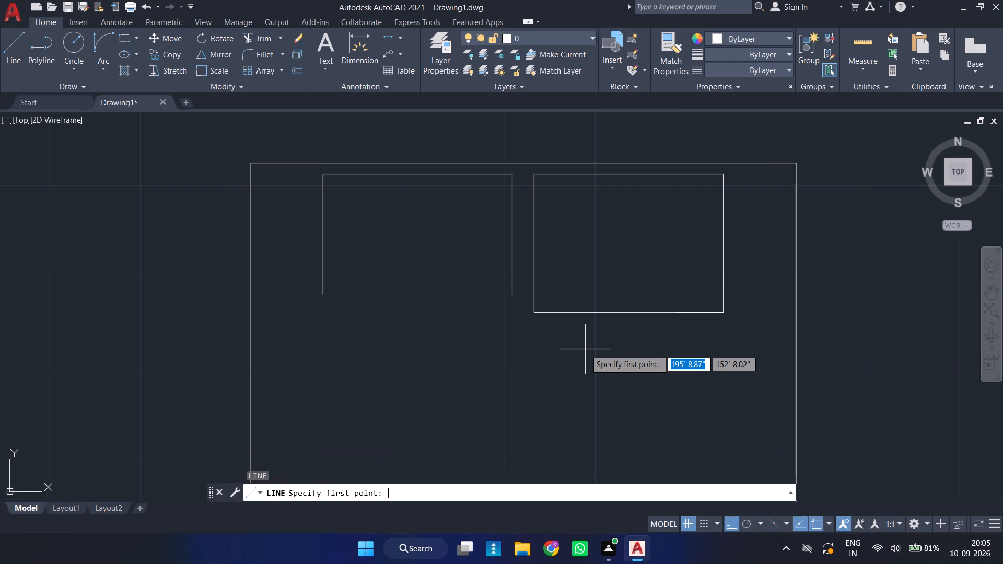
pyautogui.click(511, 296)
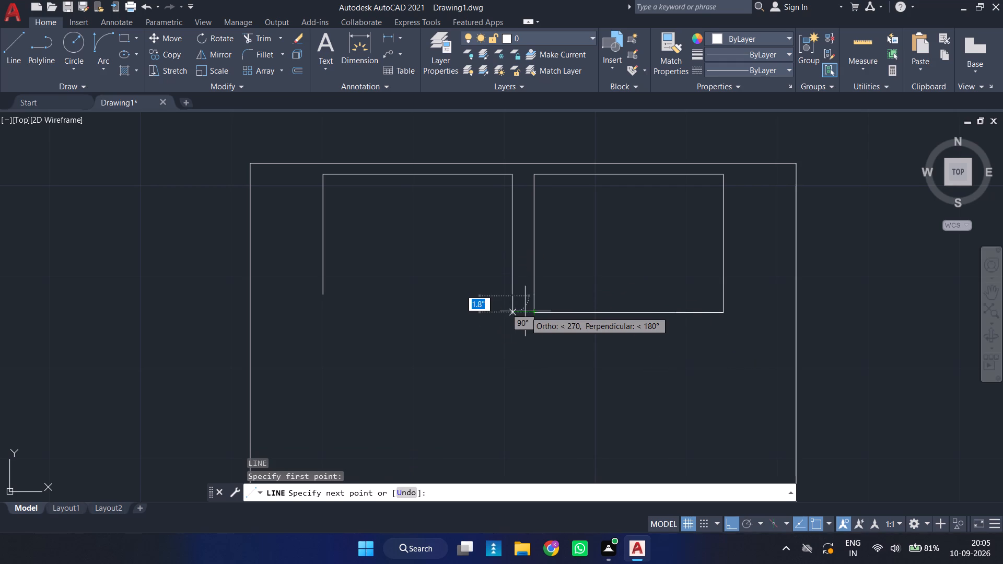
pyautogui.click(525, 311)
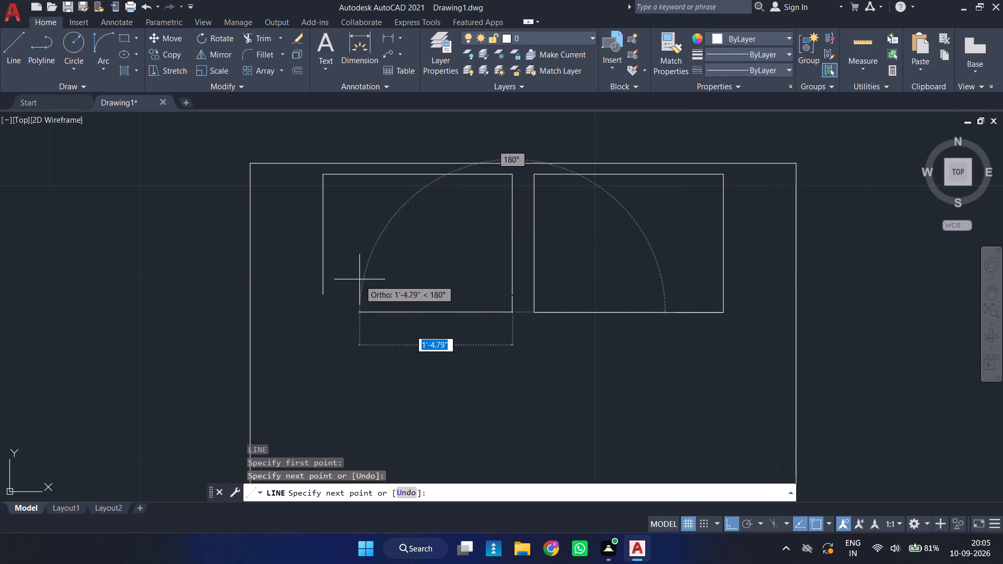
pyautogui.click(322, 305)
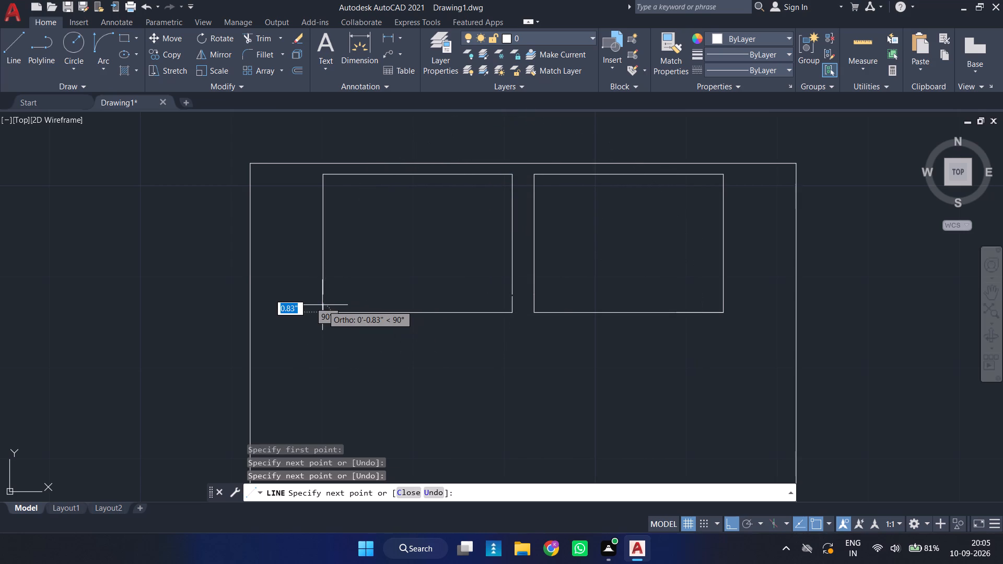
pyautogui.click(322, 292)
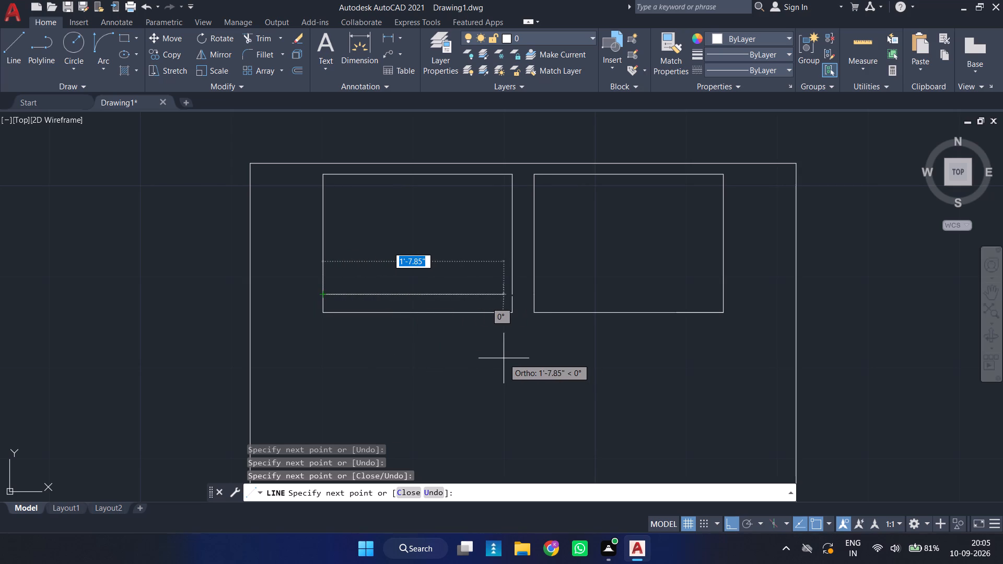
pyautogui.press('Return')
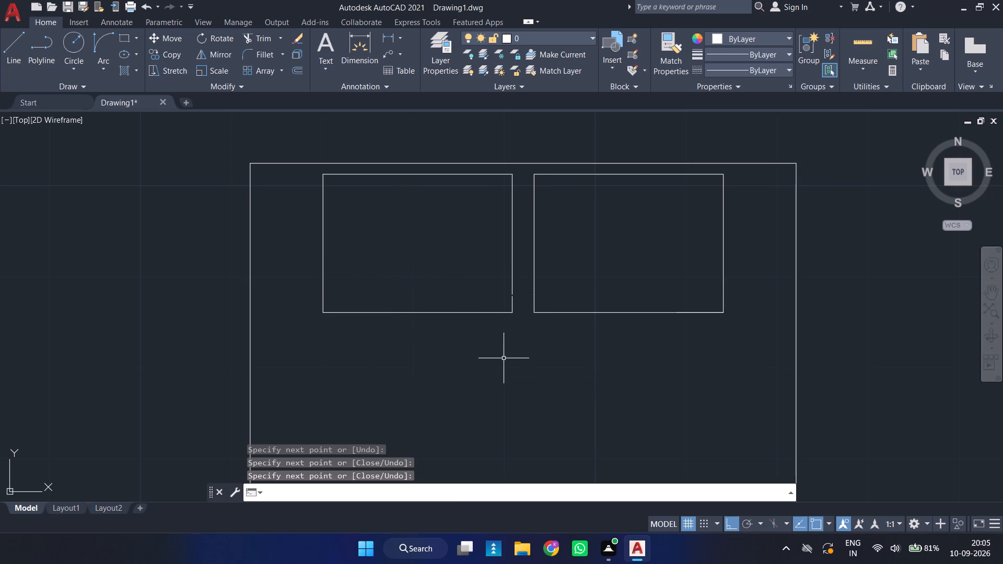
# Extend the left pillow's inner side line to close the small gap near its lower corner.
pyautogui.write('ex')
pyautogui.press('space')
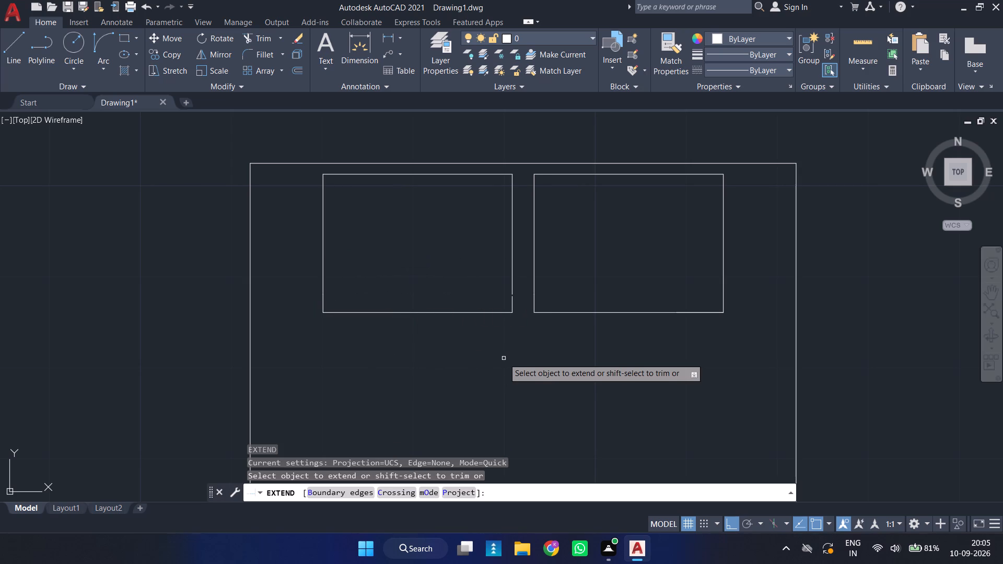
pyautogui.click(513, 301)
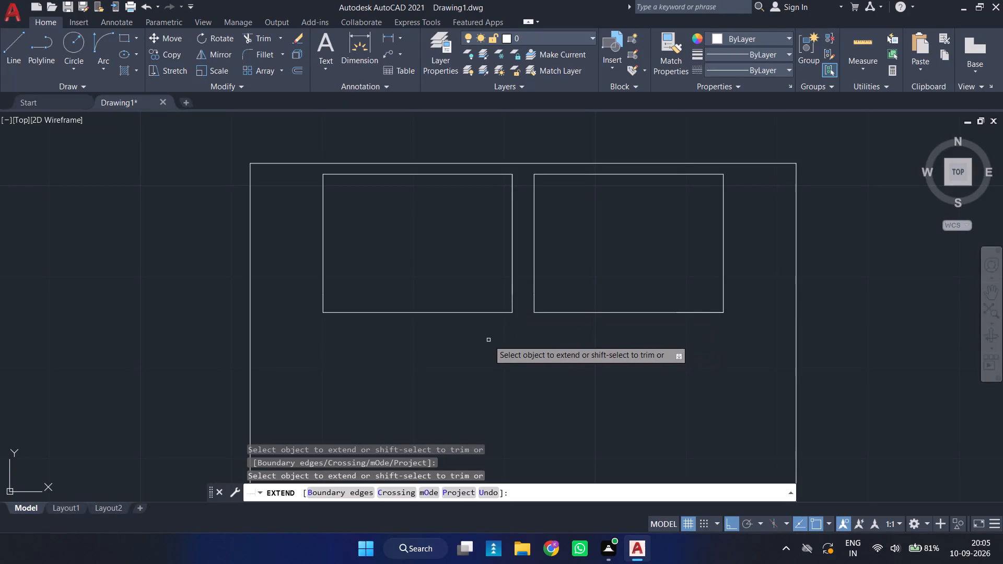
pyautogui.press('Escape')
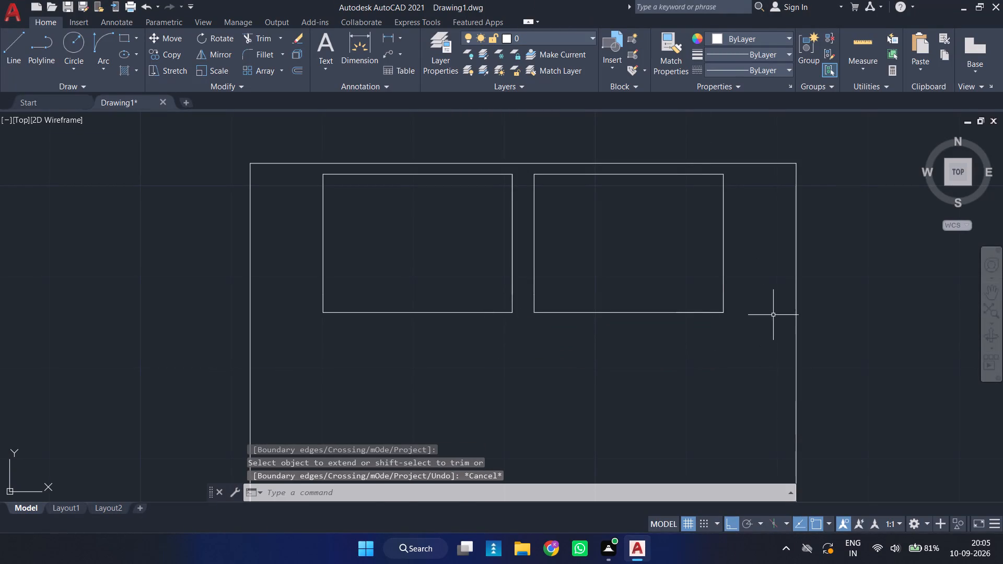
# Erase the short leftover line segment lying on the right pillow's bottom edge near its outer corner.
pyautogui.click(643, 269)
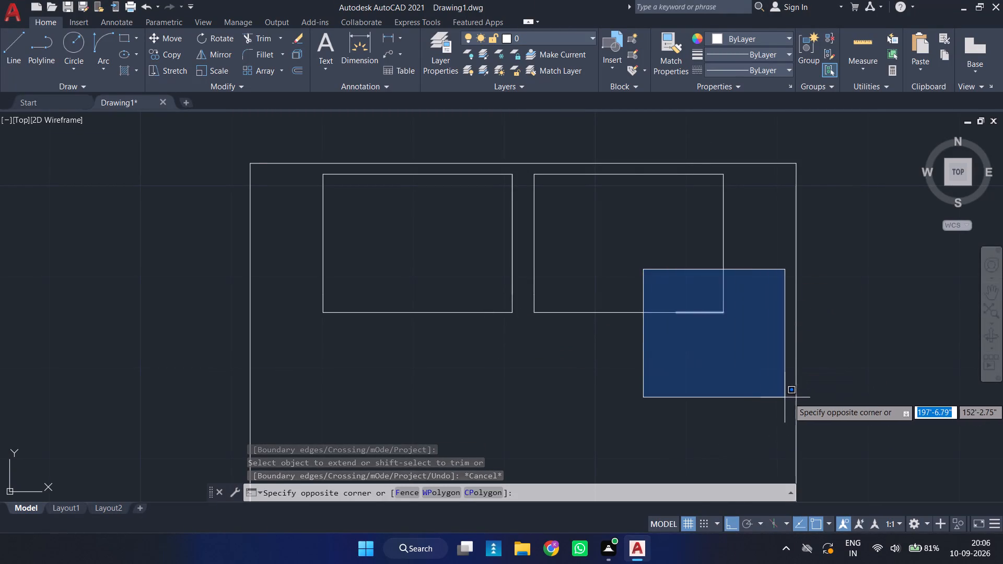
pyautogui.click(788, 397)
pyautogui.press('Delete')
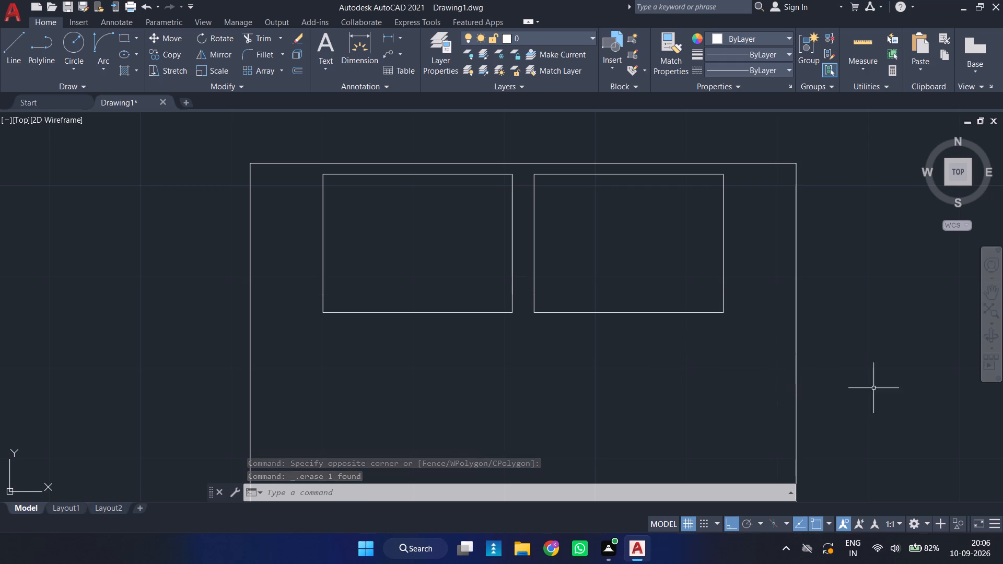
# Quick-measure the gap between the bed's head edge and the top of the right pillow.
pyautogui.click(861, 69)
pyautogui.click(866, 84)
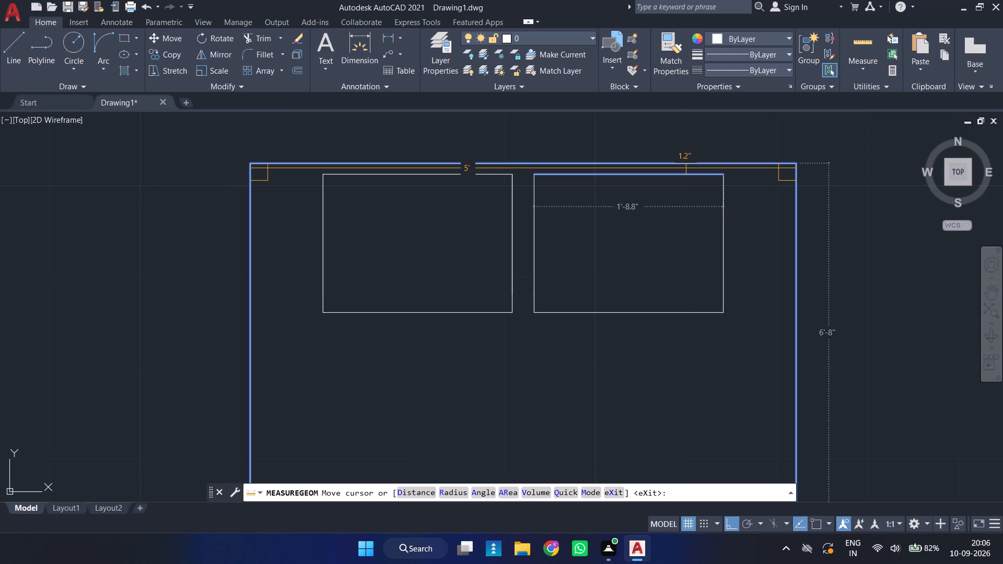
pyautogui.scroll(2, 681, 159)
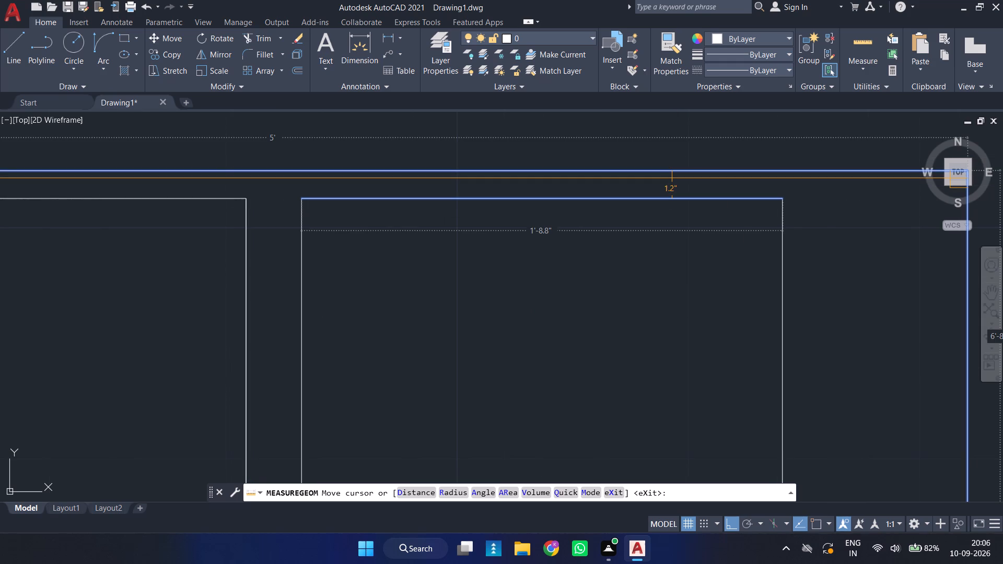
pyautogui.scroll(-1, 672, 178)
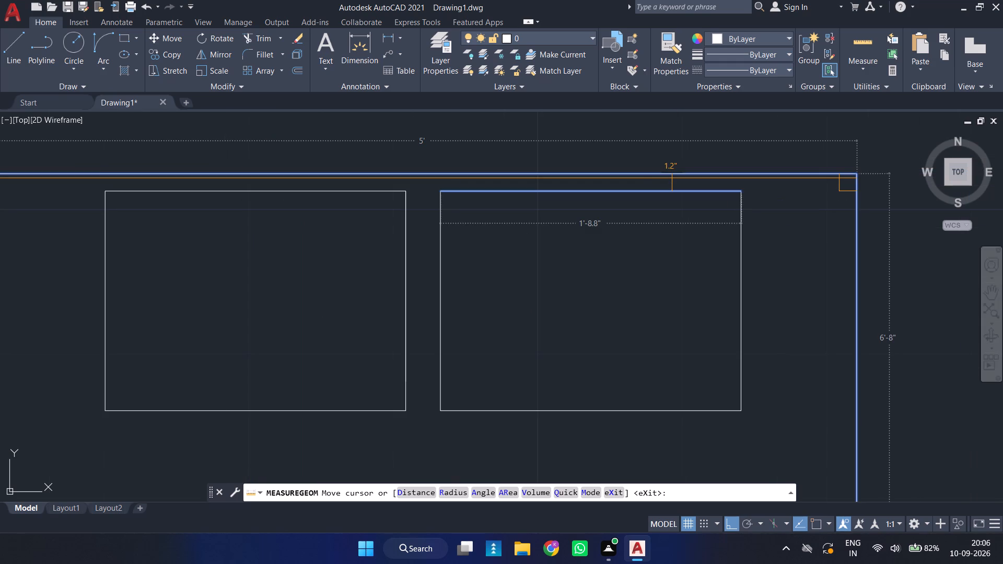
pyautogui.press('Escape')
# Offset the bottom lines of both pillows 1.2" downward, toward the foot of the bed.
pyautogui.press('o')
pyautogui.press('Return')
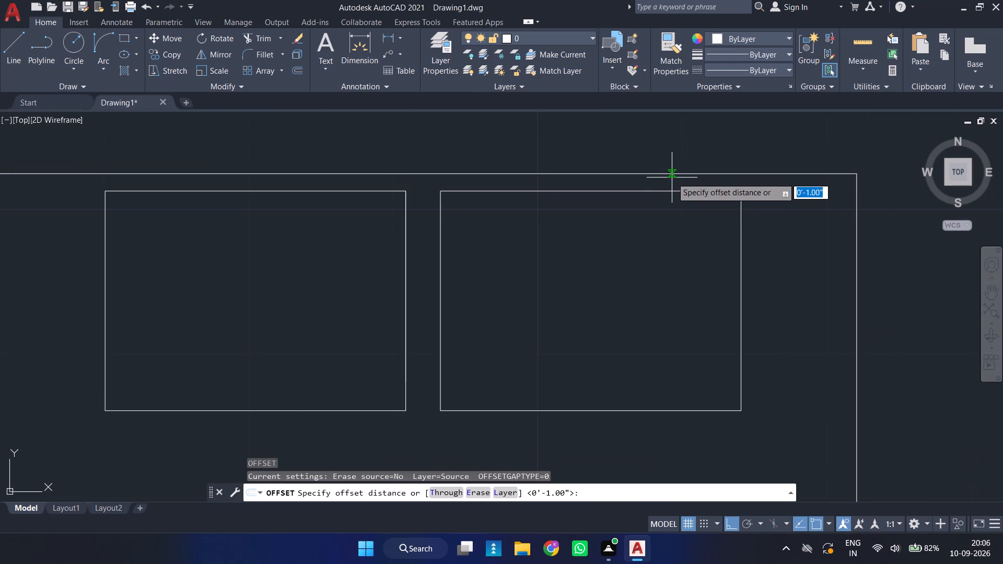
pyautogui.write('1.')
pyautogui.press('2')
pyautogui.press('Return')
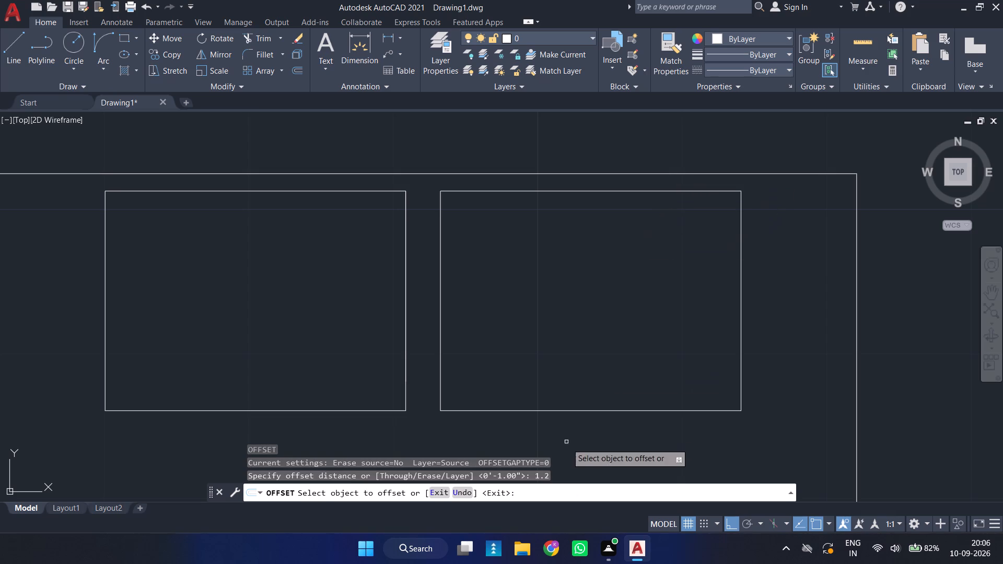
pyautogui.click(585, 409)
pyautogui.click(546, 466)
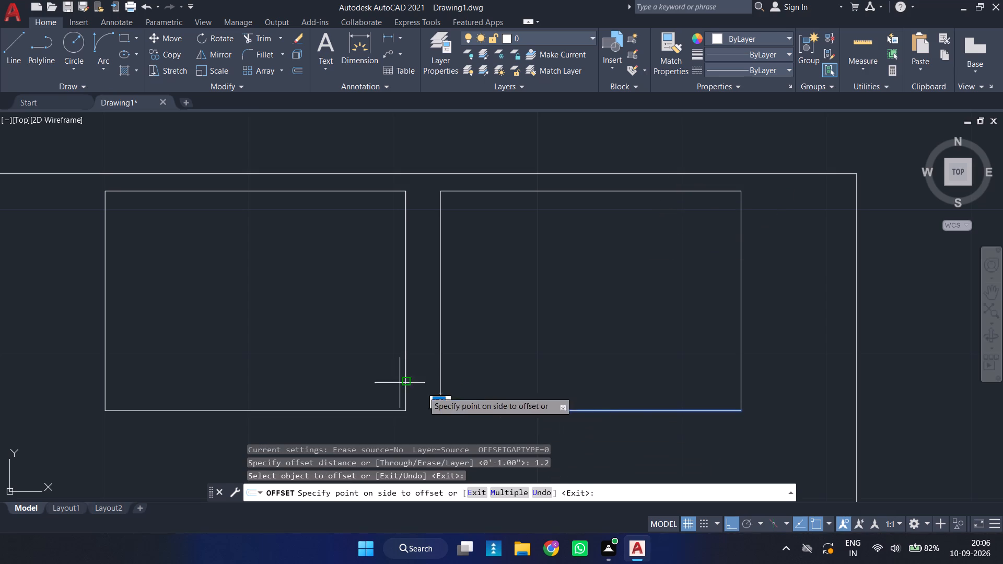
pyautogui.click(367, 428)
pyautogui.click(370, 412)
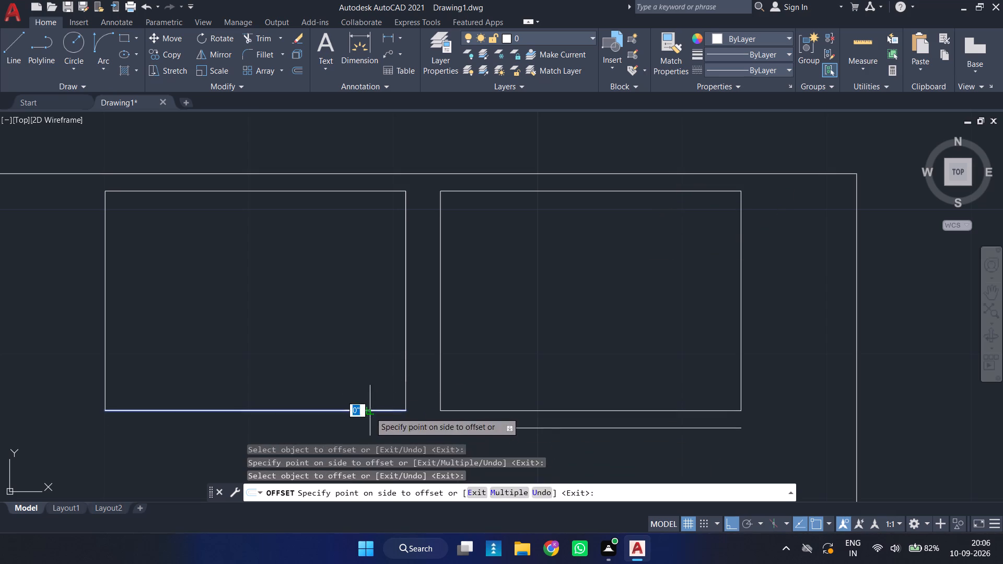
pyautogui.click(358, 437)
pyautogui.scroll(-2, 361, 405)
pyautogui.moveTo(344, 369); pyautogui.dragTo(526, 226, button='middle')
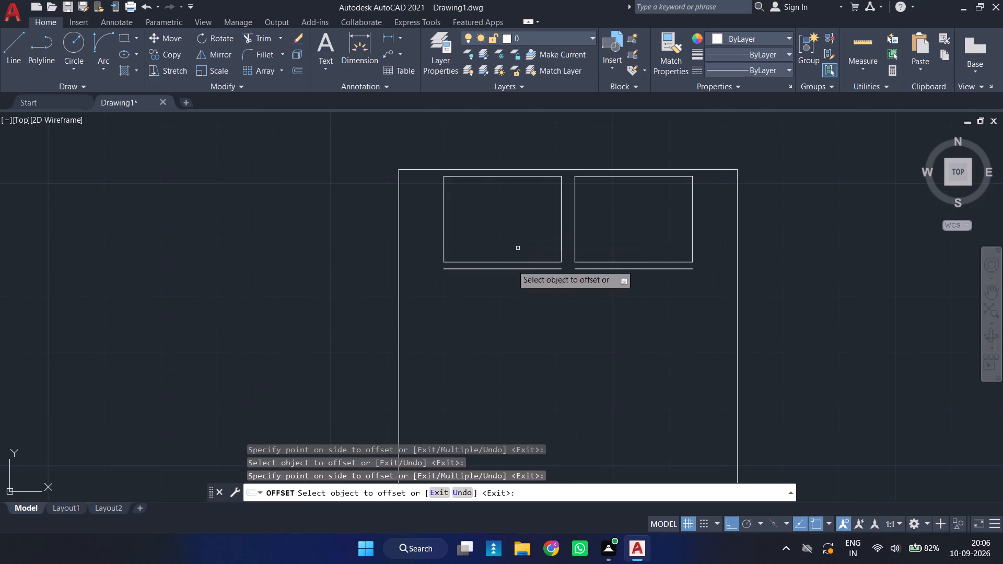
pyautogui.press('Escape')
# Extend the offset line below the left pillow in both directions to the bed's two side edges.
pyautogui.write('ex')
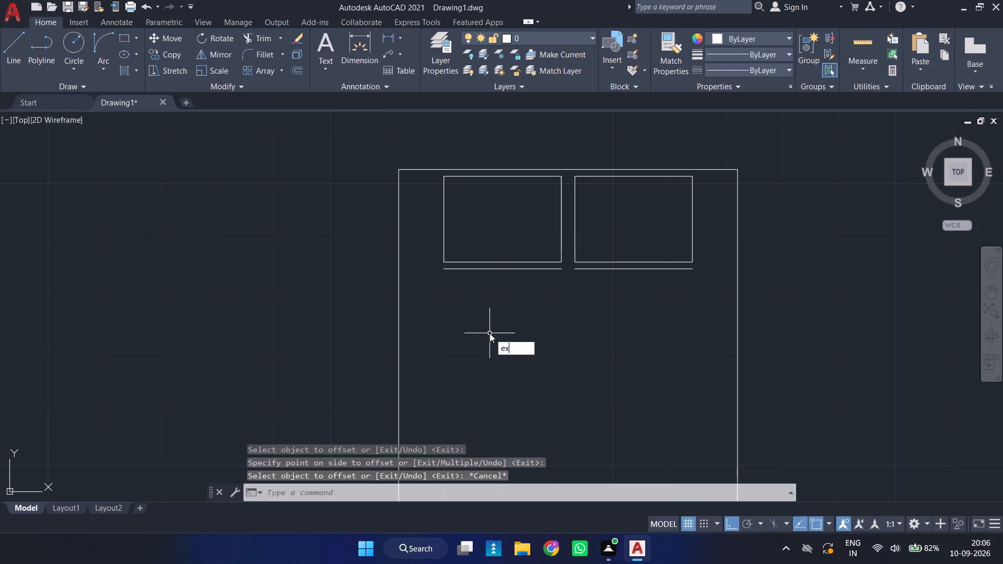
pyautogui.press('Return')
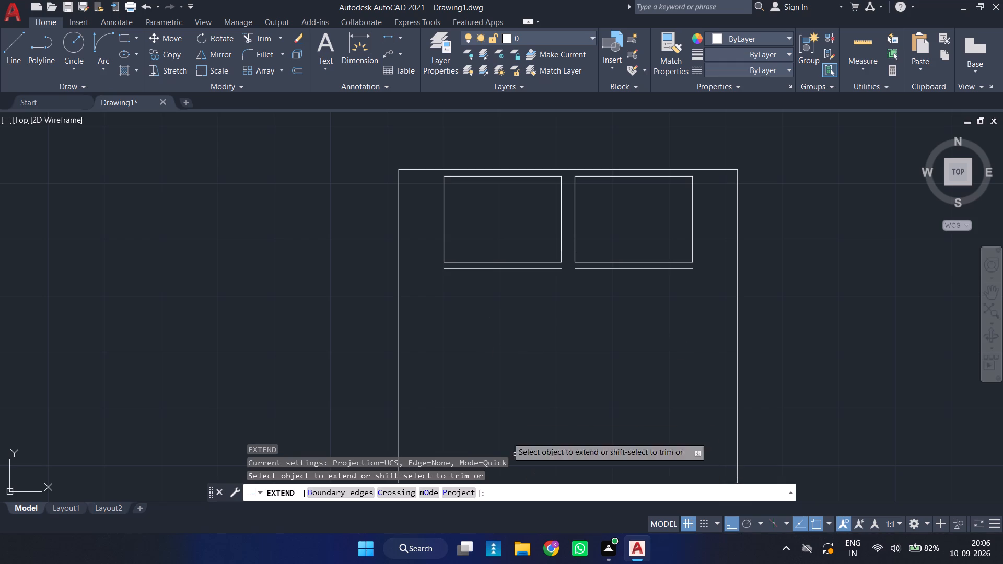
pyautogui.click(560, 269)
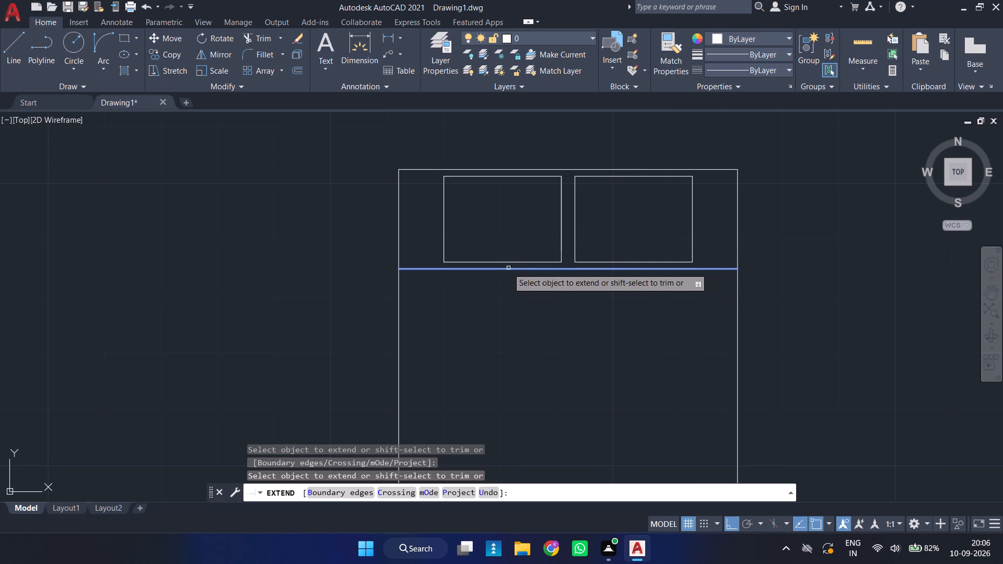
pyautogui.click(507, 268)
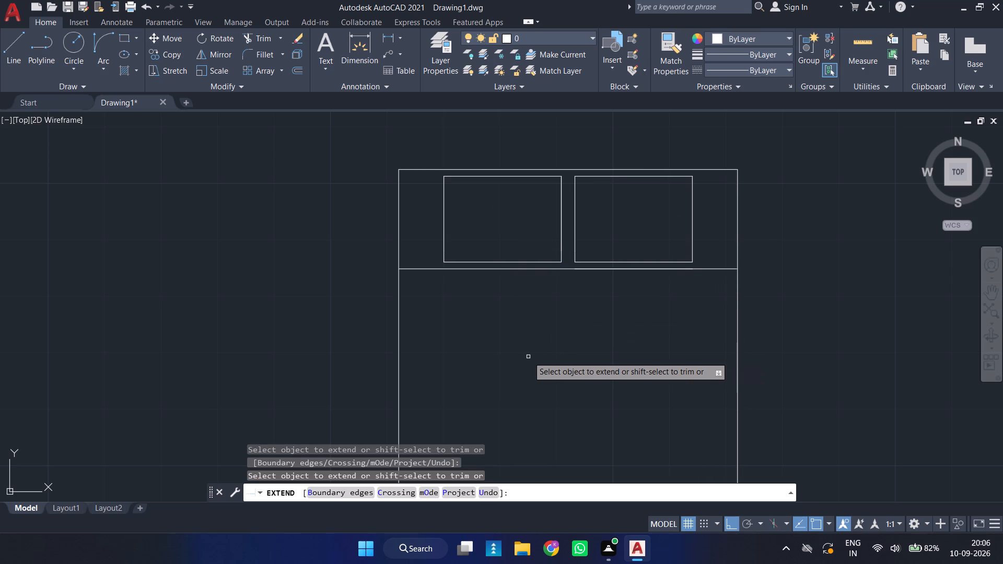
pyautogui.press('Escape')
# Offset the left pillow's four edges 2" inward.
pyautogui.press('o')
pyautogui.press('Return')
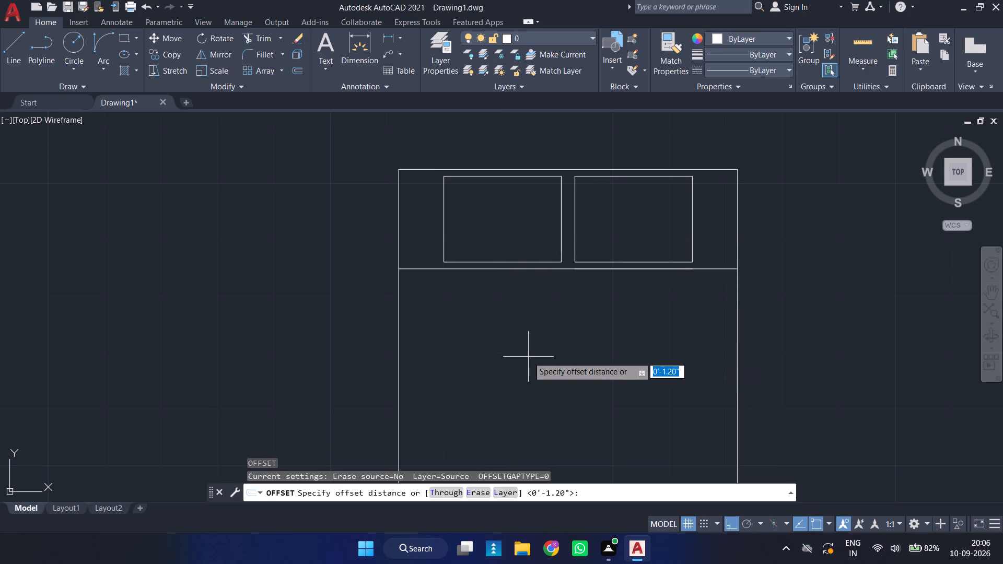
pyautogui.press('2')
pyautogui.press('Return')
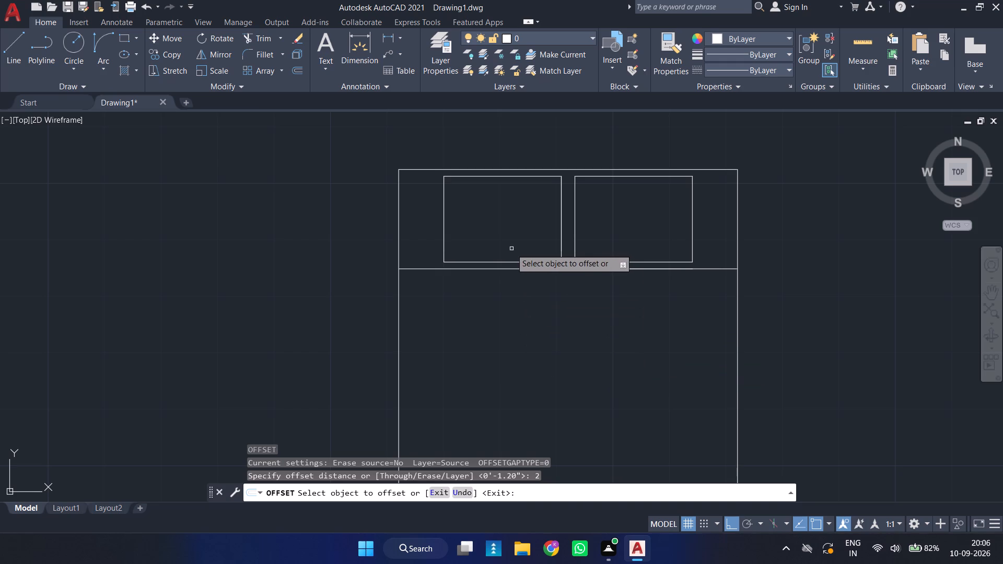
pyautogui.click(508, 262)
pyautogui.click(509, 234)
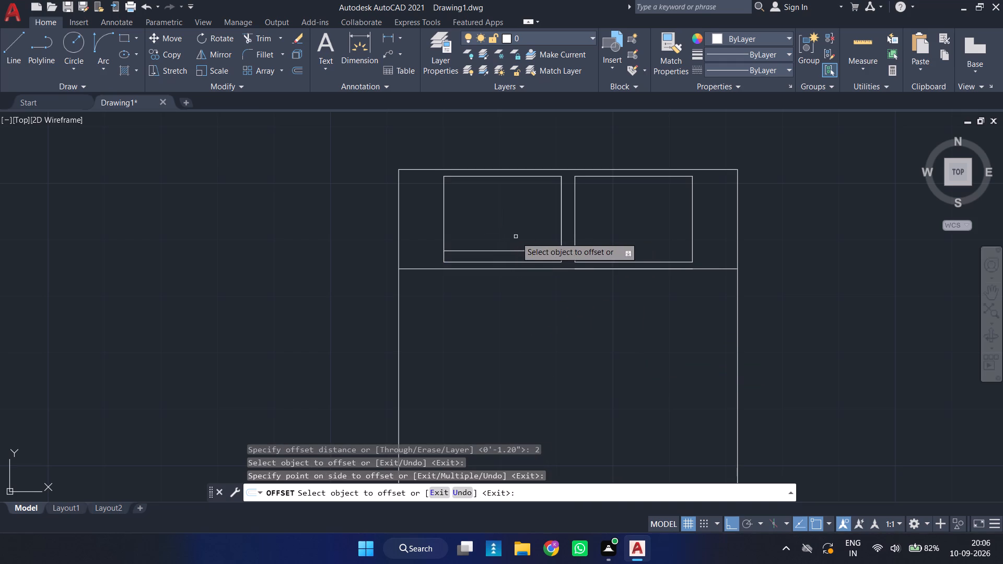
pyautogui.click(561, 238)
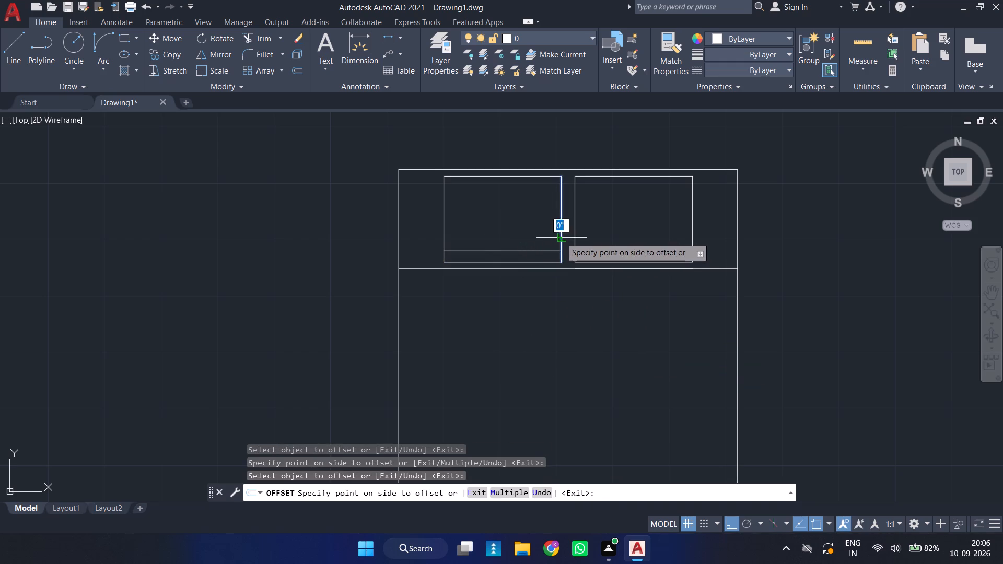
pyautogui.click(484, 236)
pyautogui.click(494, 177)
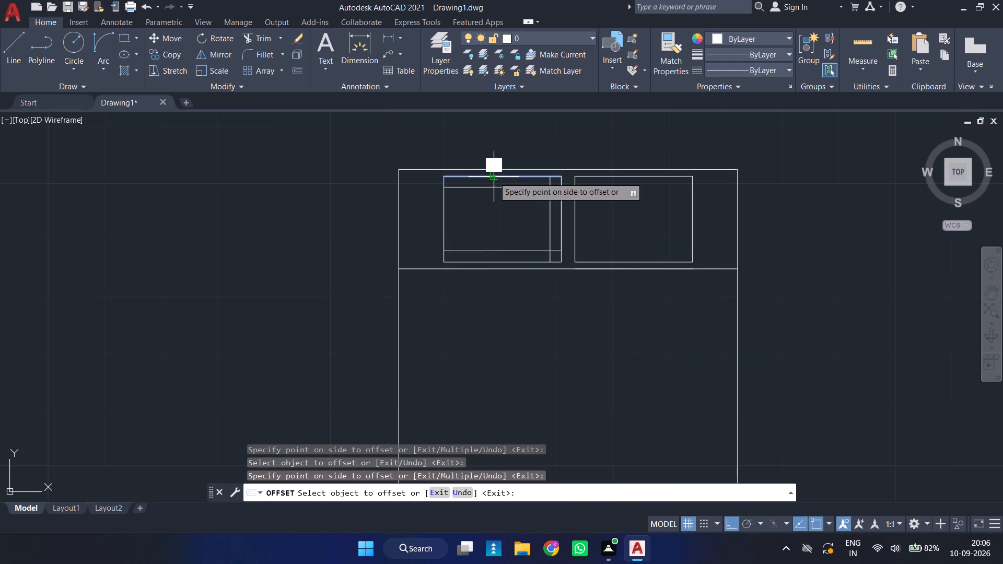
pyautogui.click(475, 233)
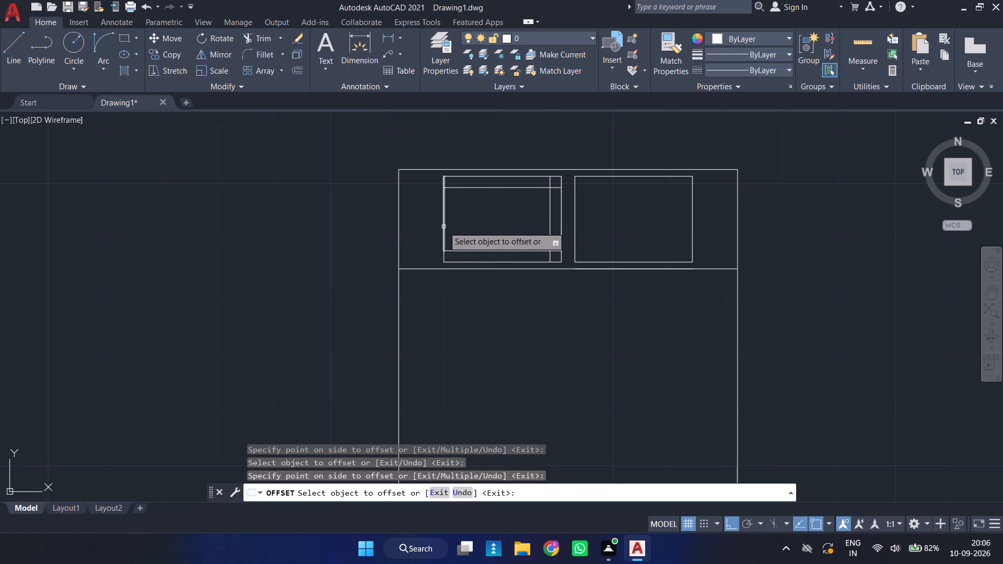
pyautogui.click(444, 227)
pyautogui.click(537, 257)
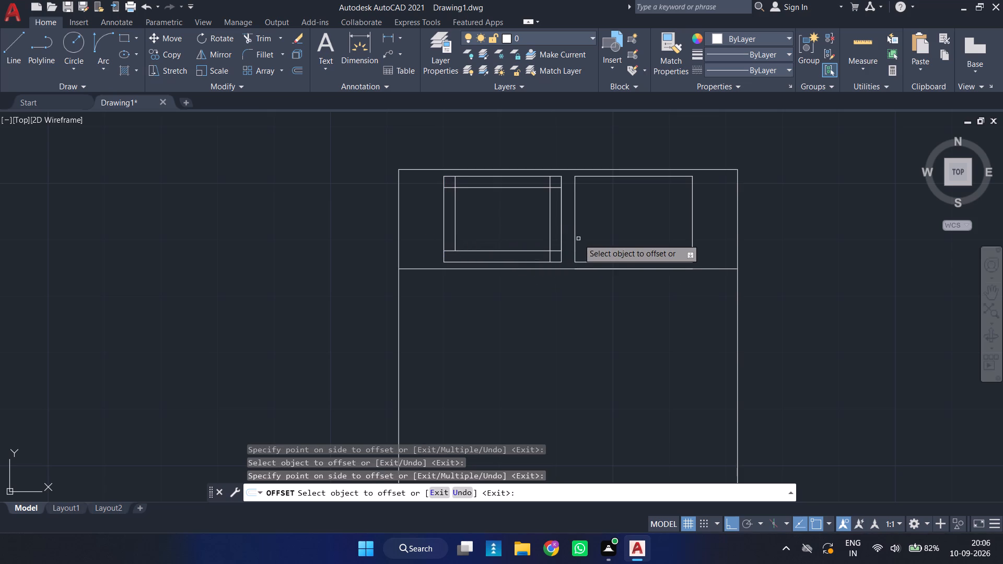
# Offset the right pillow's four edges inward by the same 2" distance.
pyautogui.click(576, 238)
pyautogui.click(628, 250)
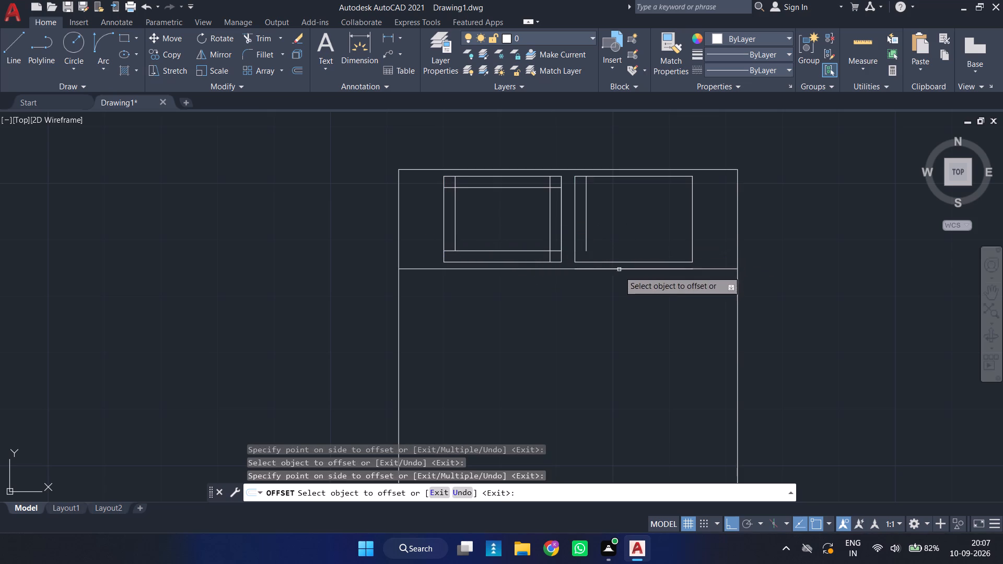
pyautogui.click(617, 262)
pyautogui.click(617, 244)
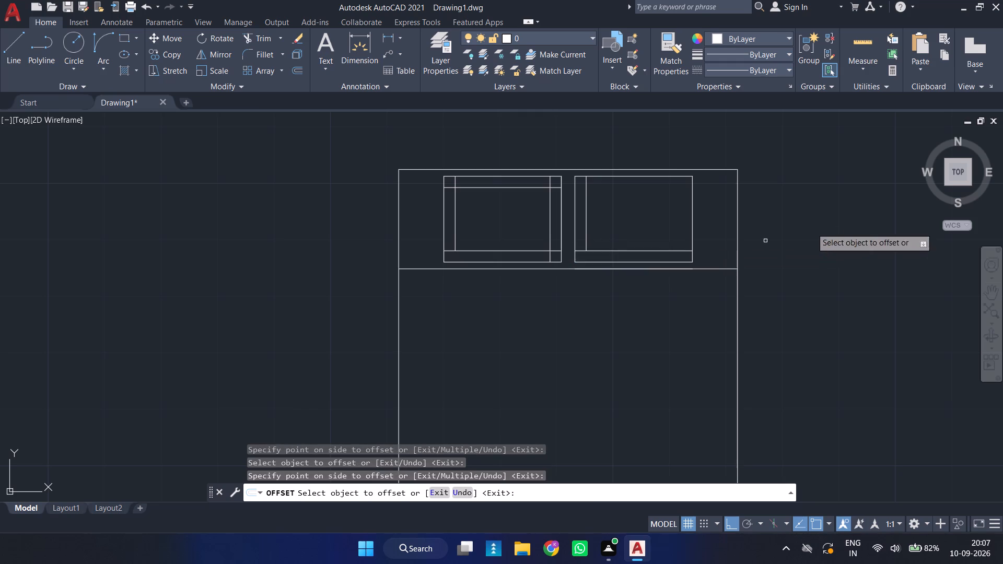
pyautogui.click(694, 231)
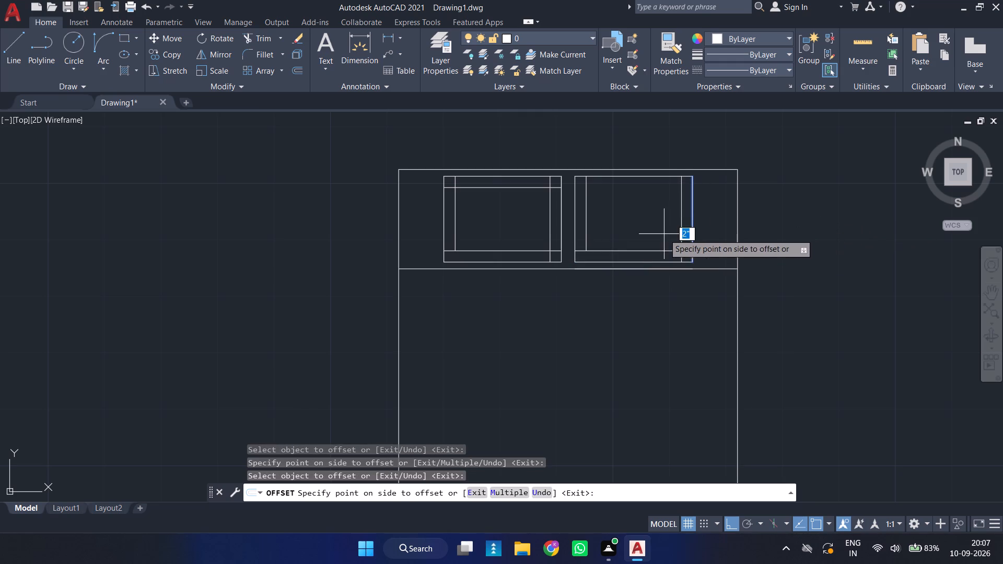
pyautogui.click(636, 236)
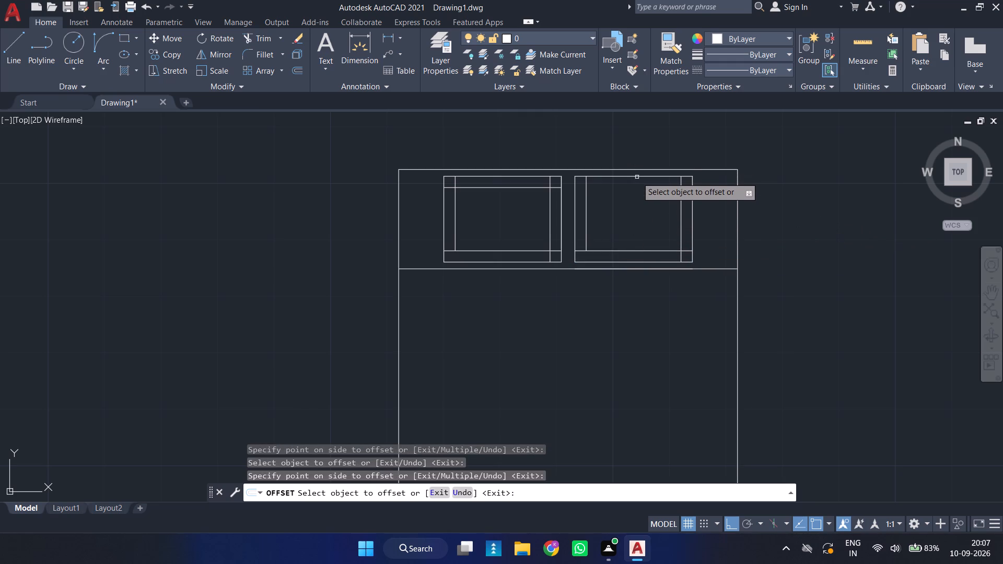
pyautogui.click(637, 176)
pyautogui.click(631, 218)
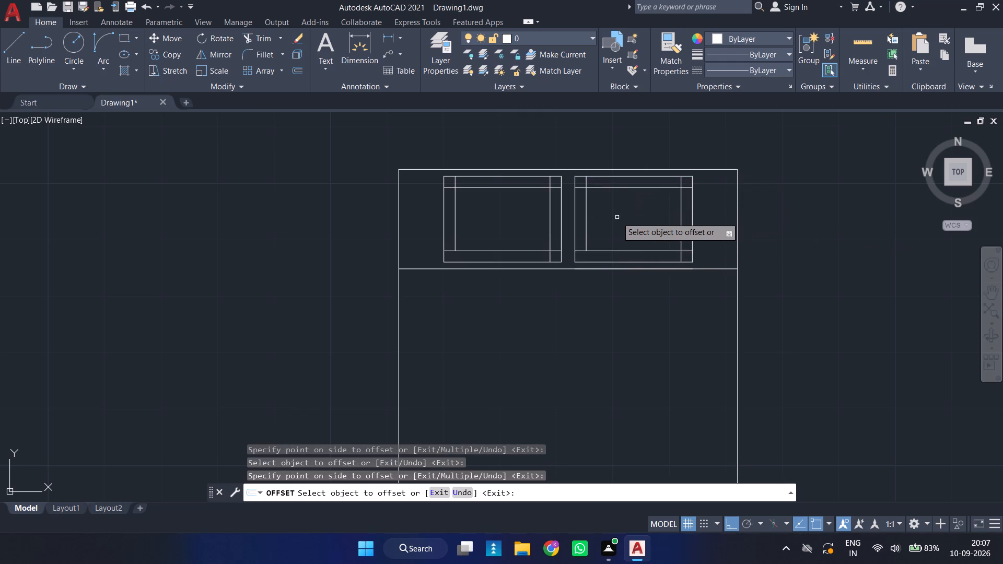
# Trim the overhanging ends of the left pillow's inner offset lines at all four corners, leaving a closed inner rectangle.
pyautogui.press('Escape')
pyautogui.write('tr')
pyautogui.press('Return')
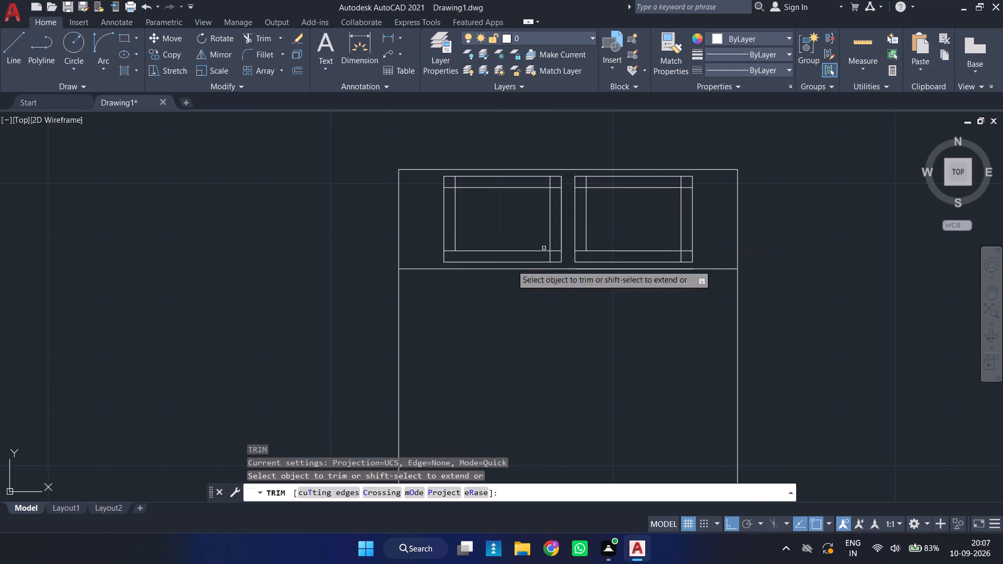
pyautogui.scroll(3, 445, 284)
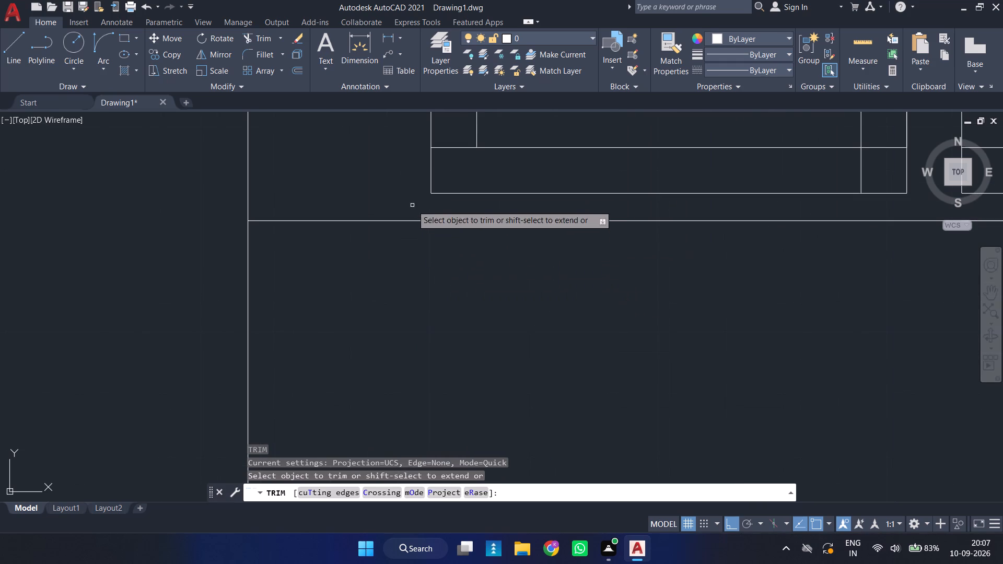
pyautogui.click(456, 147)
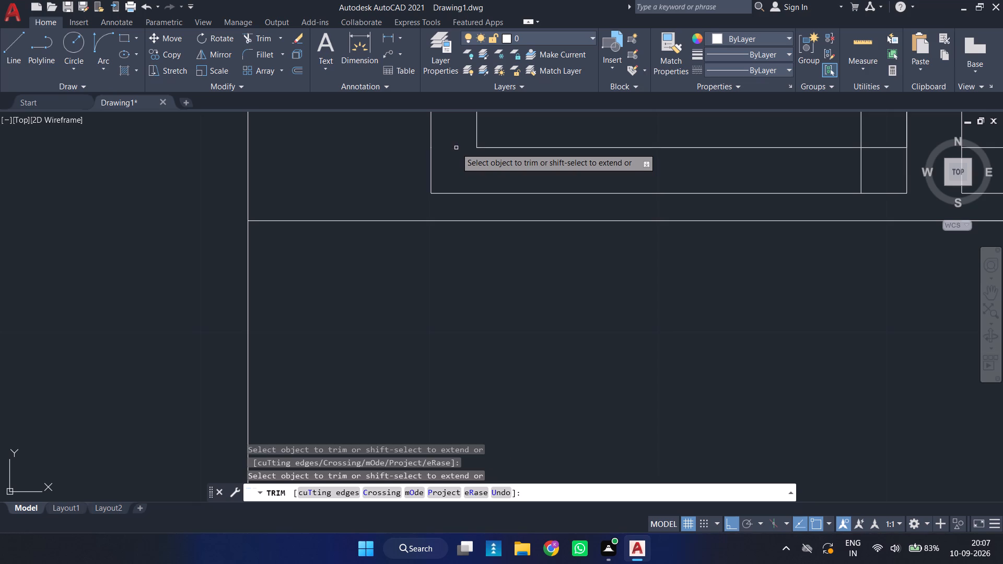
pyautogui.click(862, 179)
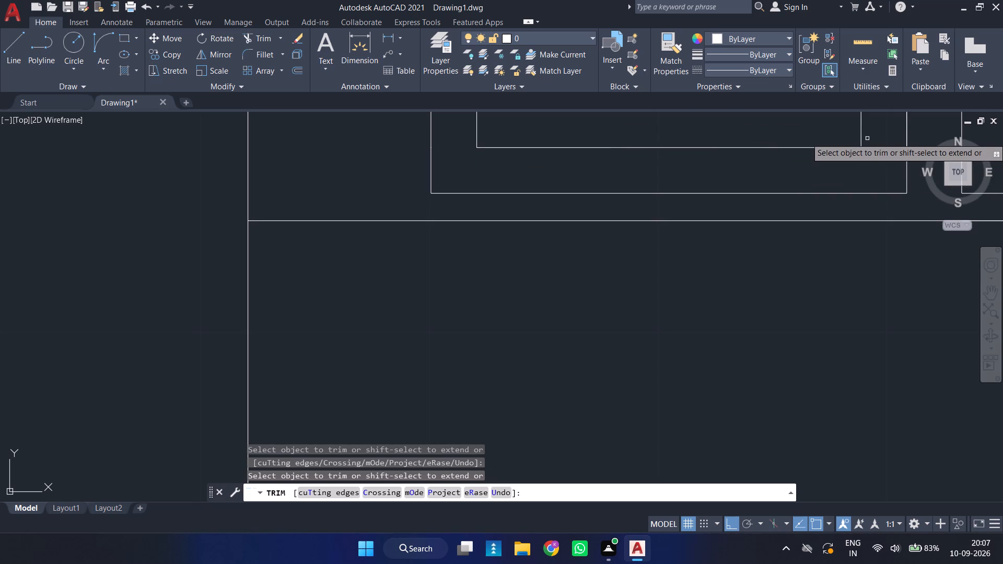
pyautogui.click(871, 145)
pyautogui.click(871, 160)
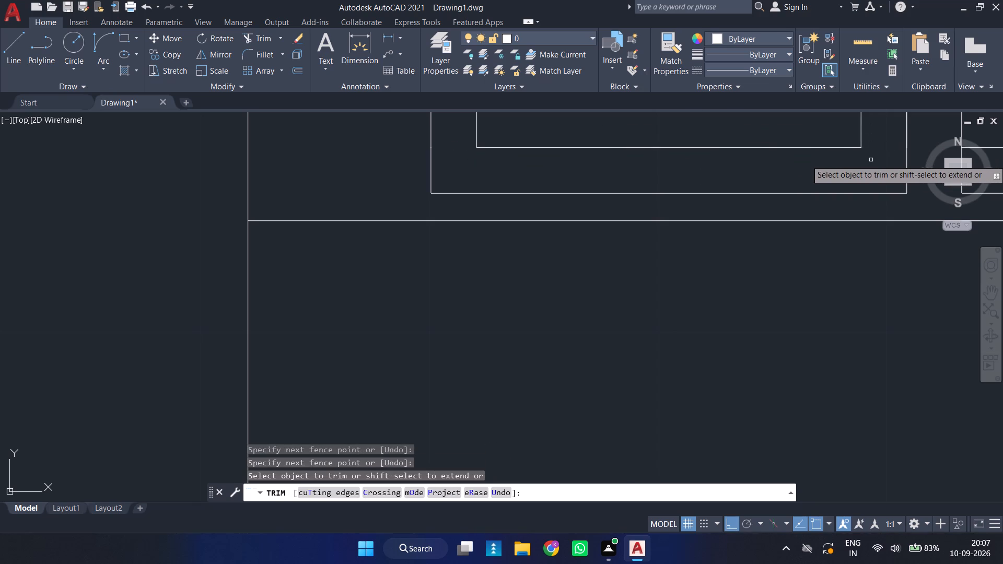
pyautogui.scroll(-4, 869, 161)
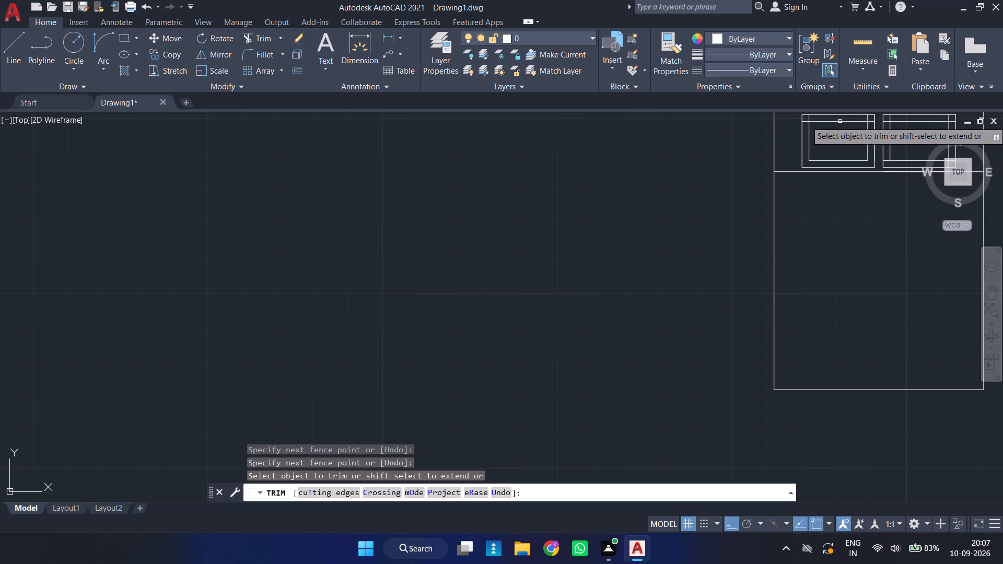
pyautogui.scroll(3, 806, 121)
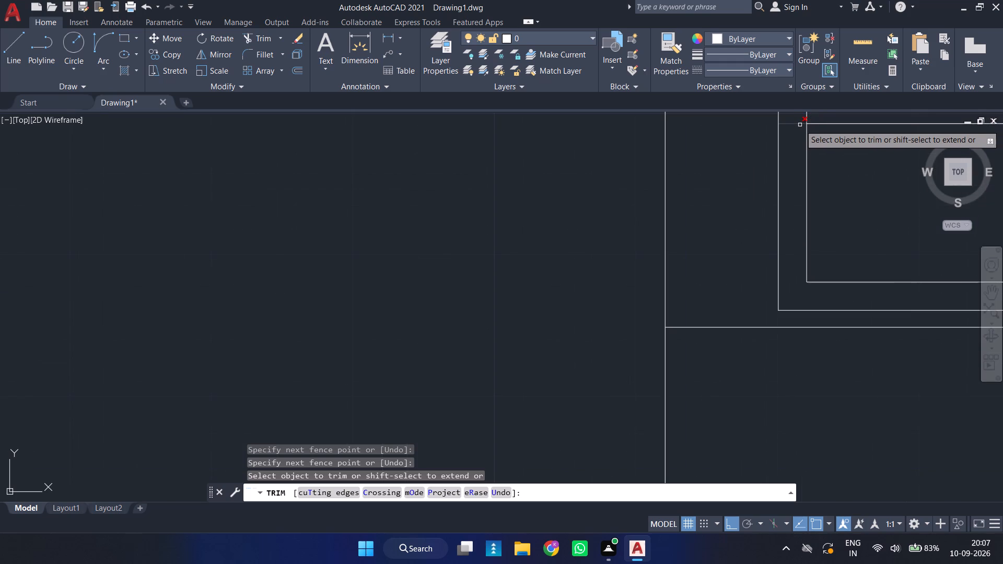
pyautogui.click(800, 125)
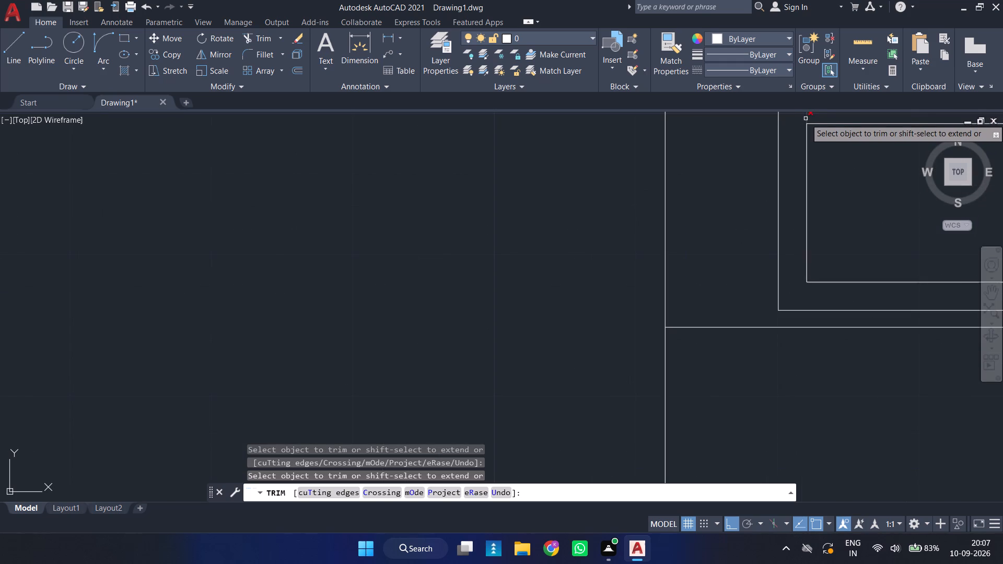
pyautogui.click(806, 119)
pyautogui.scroll(-7, 806, 123)
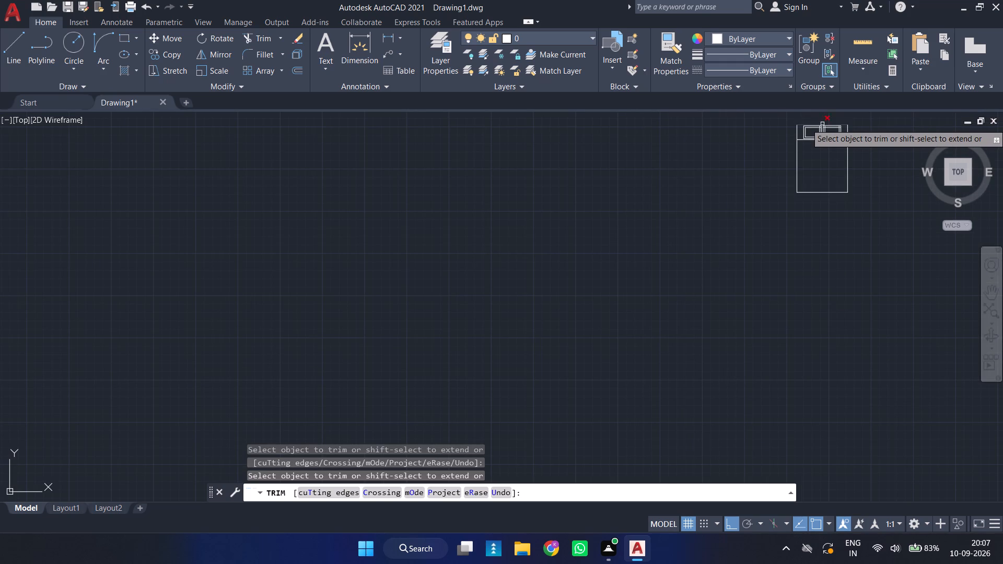
pyautogui.moveTo(825, 130); pyautogui.dragTo(708, 263, button='middle')
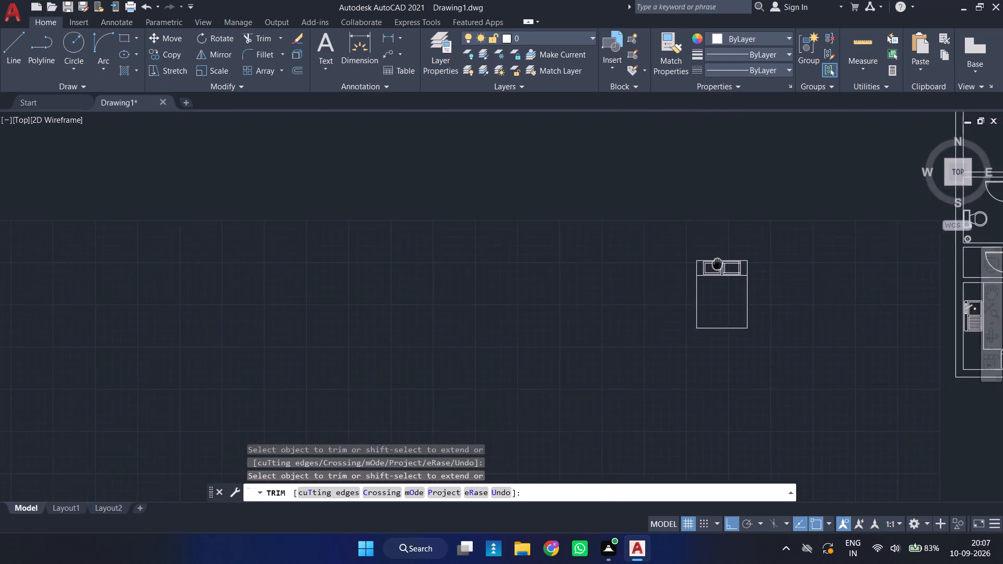
pyautogui.moveTo(708, 263); pyautogui.dragTo(659, 260, button='middle')
pyautogui.scroll(5, 658, 258)
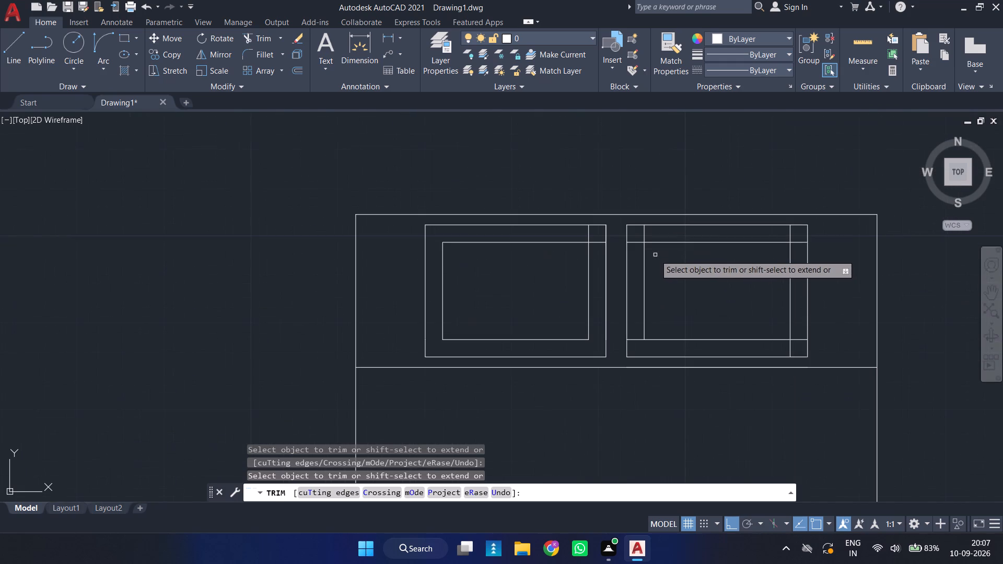
pyautogui.click(588, 230)
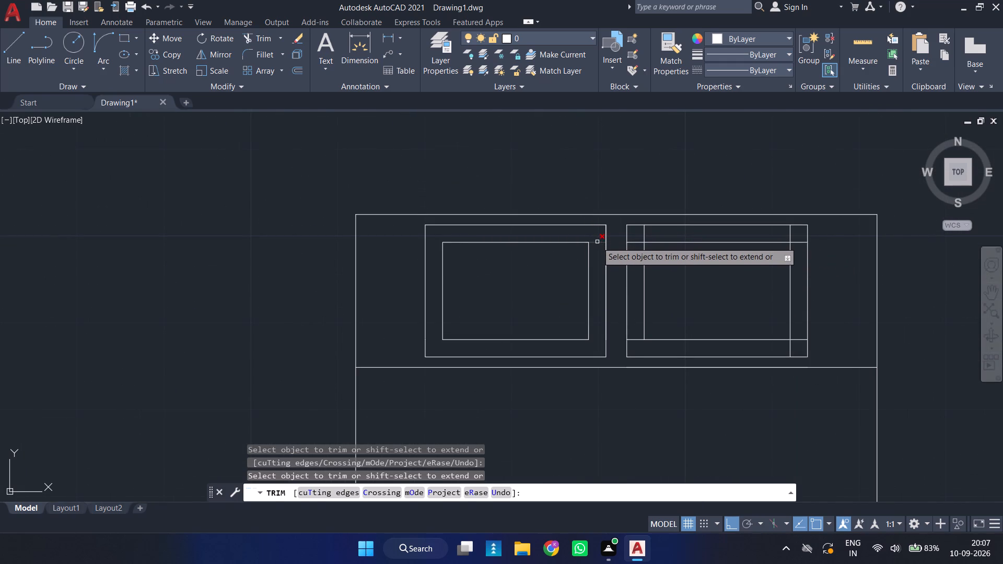
pyautogui.click(597, 242)
# Trim the overhanging ends of the right pillow's inner offset lines at all four corners, leaving a closed inner rectangle.
pyautogui.click(639, 243)
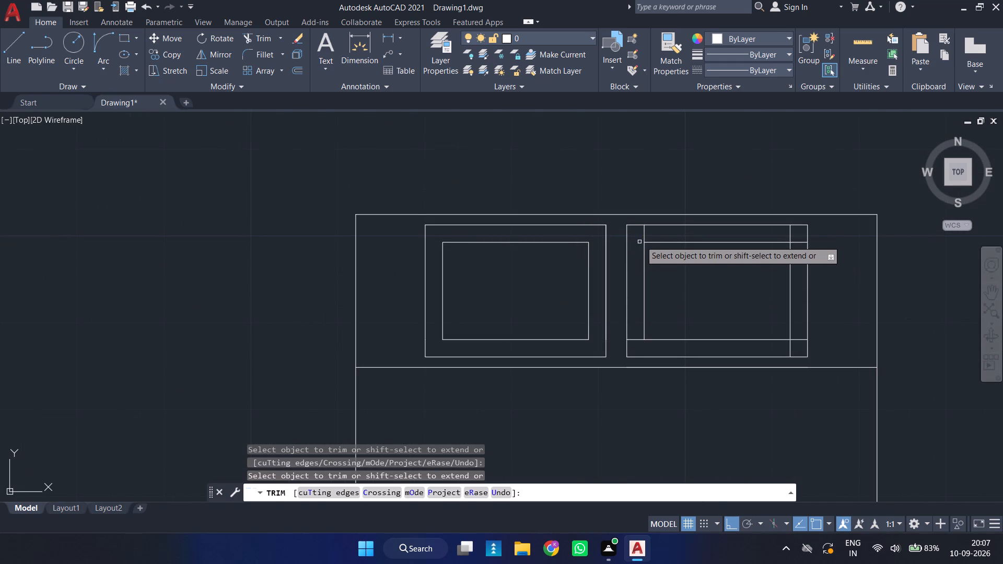
pyautogui.click(646, 233)
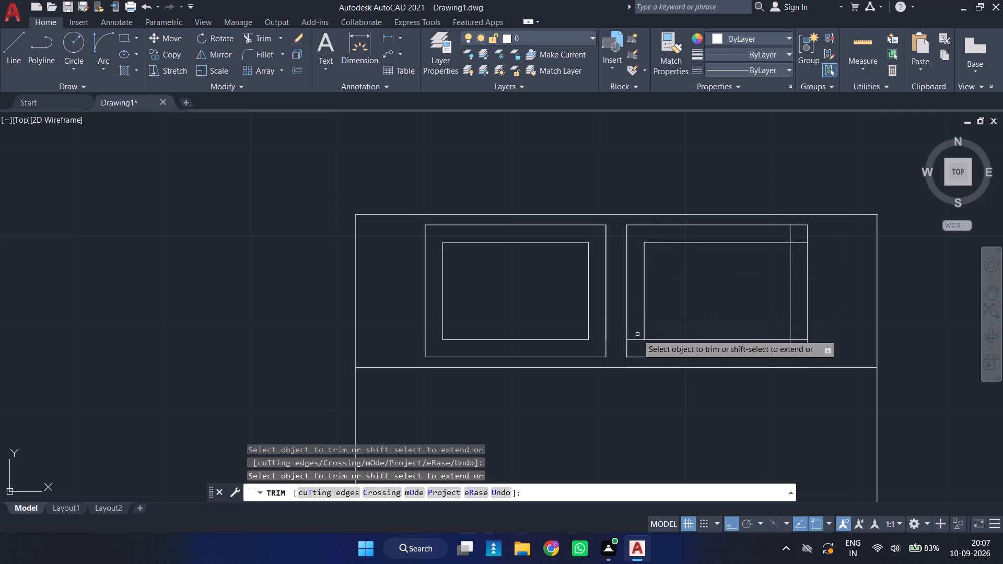
pyautogui.click(636, 339)
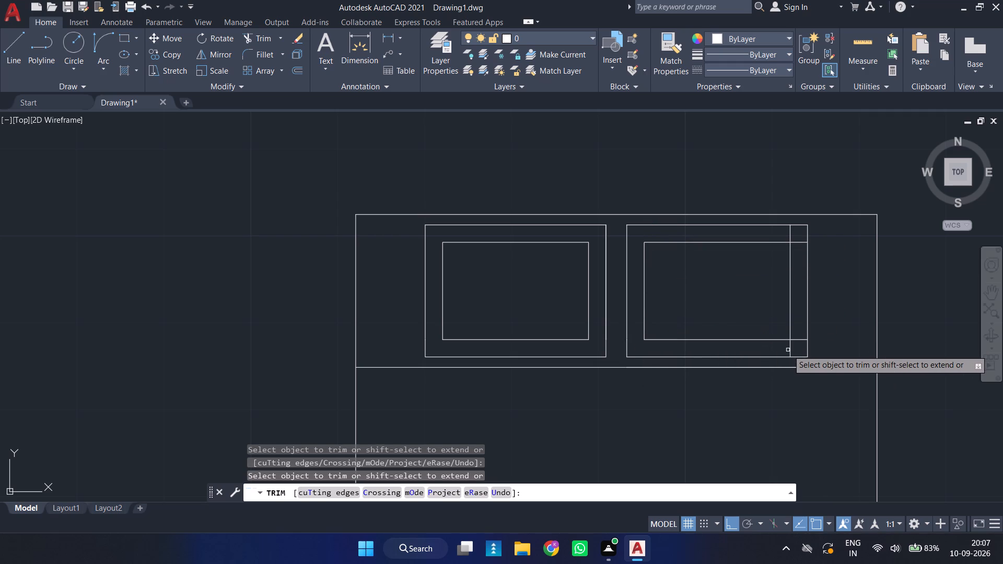
pyautogui.click(790, 350)
pyautogui.click(797, 339)
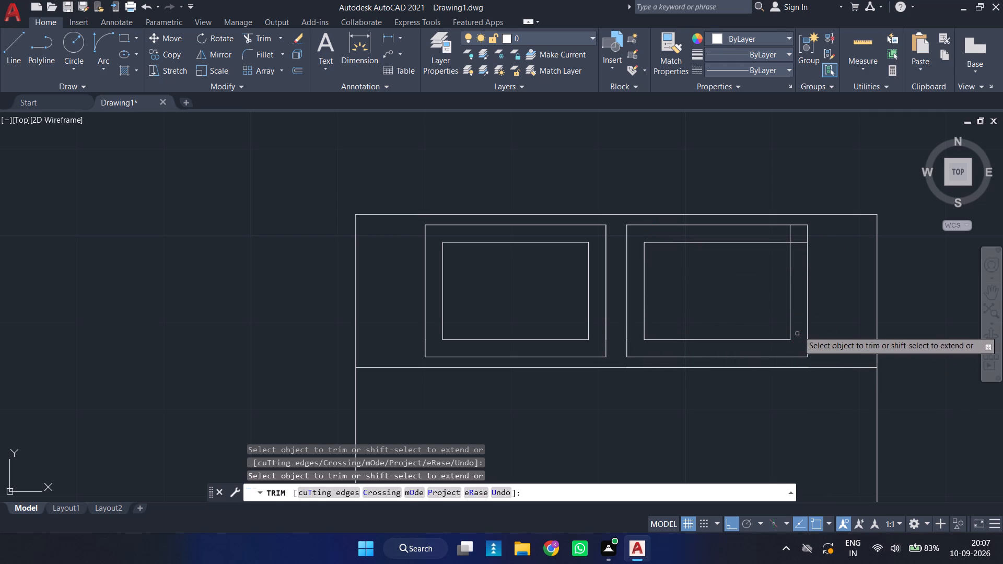
pyautogui.click(800, 245)
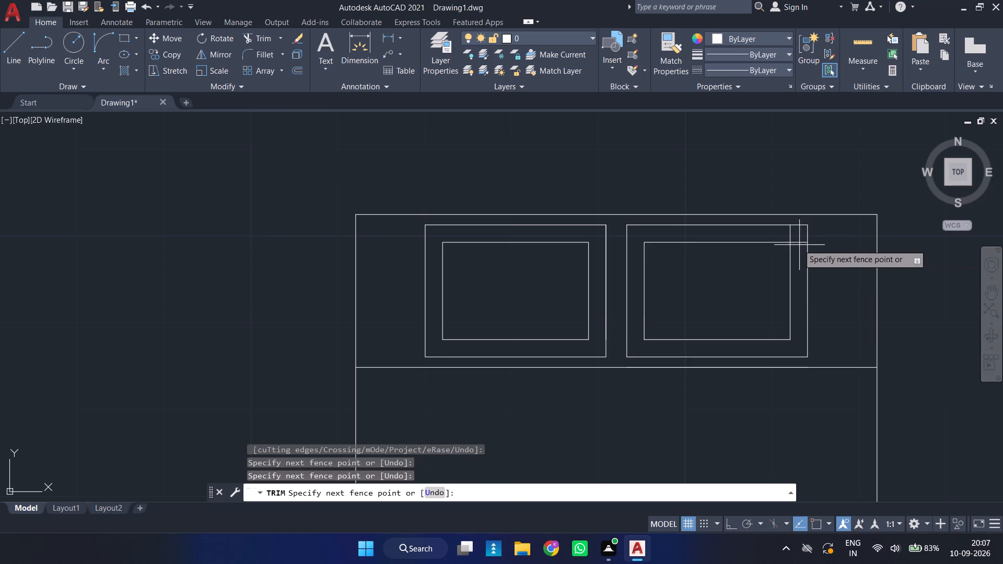
pyautogui.click(789, 237)
pyautogui.scroll(-2, 788, 247)
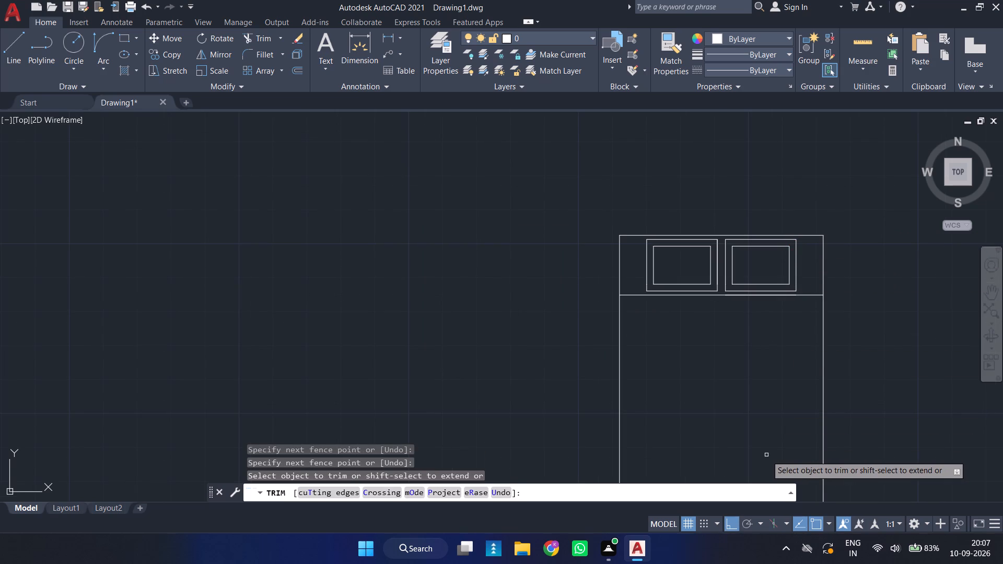
pyautogui.press('Return')
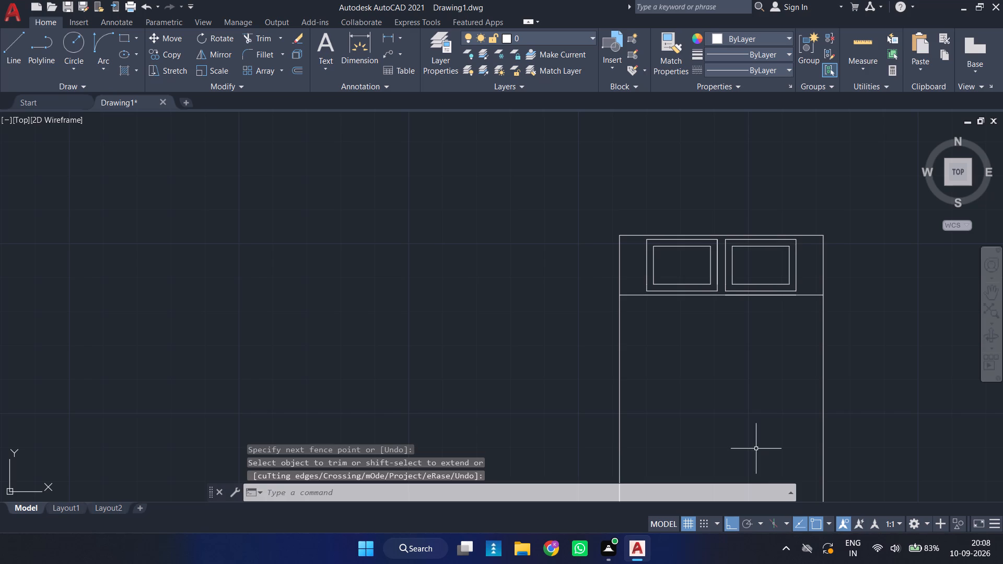
# Erase the short duplicate line lying over the left pillow's outer edge, on the side facing the other pillow.
pyautogui.scroll(2, 707, 273)
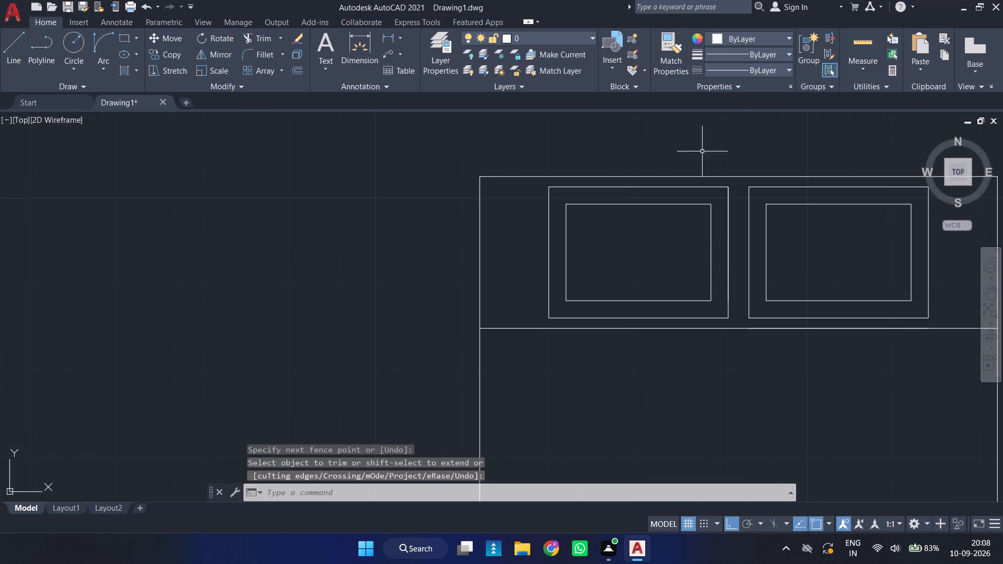
pyautogui.click(712, 161)
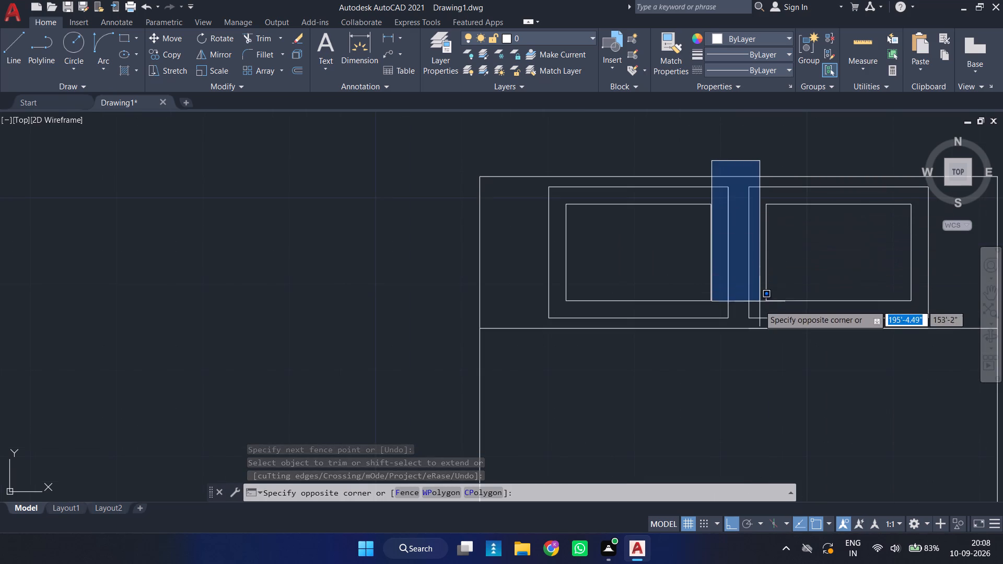
pyautogui.click(739, 308)
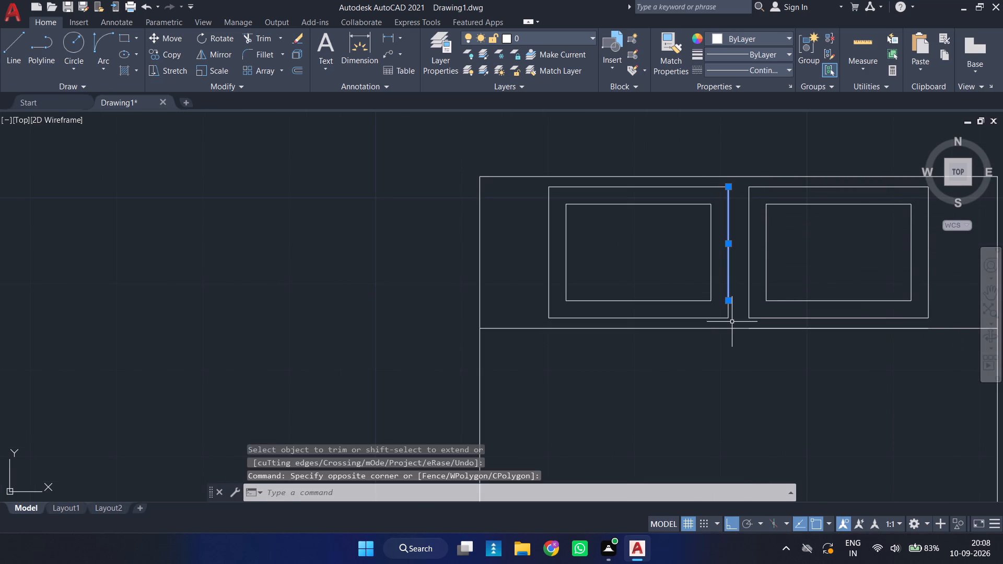
pyautogui.press('Delete')
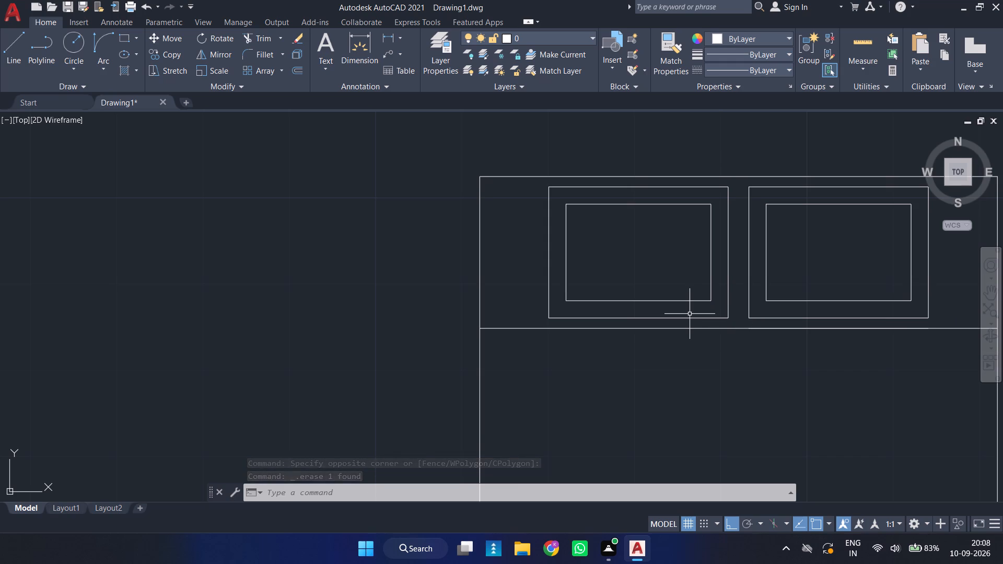
# Draw a triangular cover fold with ortho off: cover line's midpoint, about 2'-11" to the left bed edge, about 1'-2" inward toward the foot, back to start.
pyautogui.press('l')
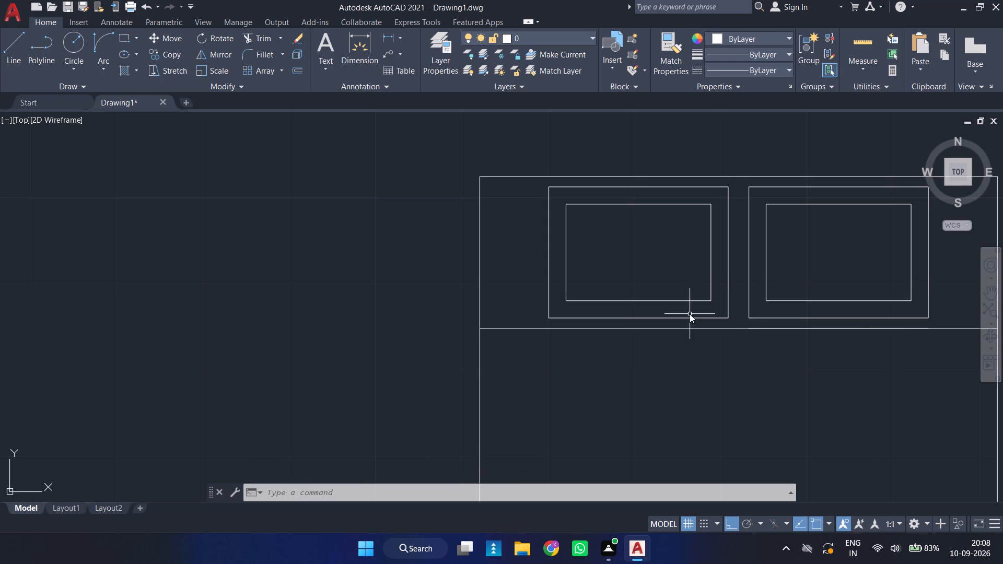
pyautogui.press('Return')
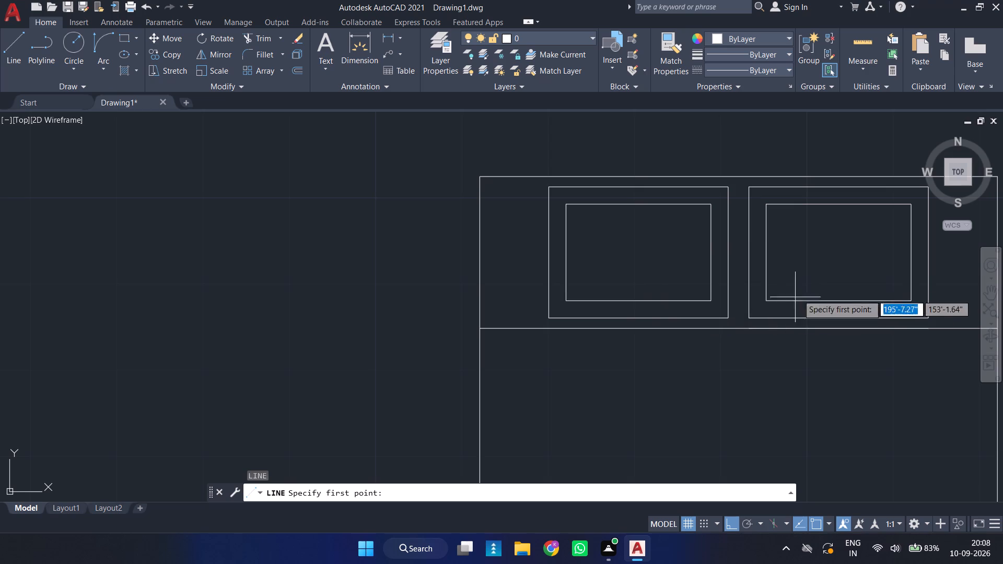
pyautogui.scroll(-2, 678, 386)
pyautogui.moveTo(674, 393); pyautogui.dragTo(531, 324, button='middle')
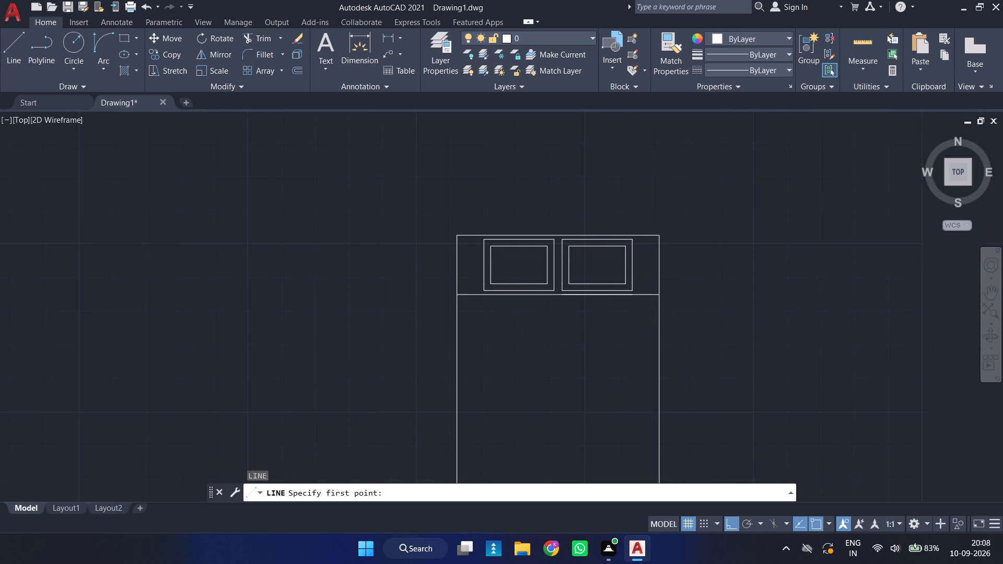
pyautogui.scroll(2, 551, 299)
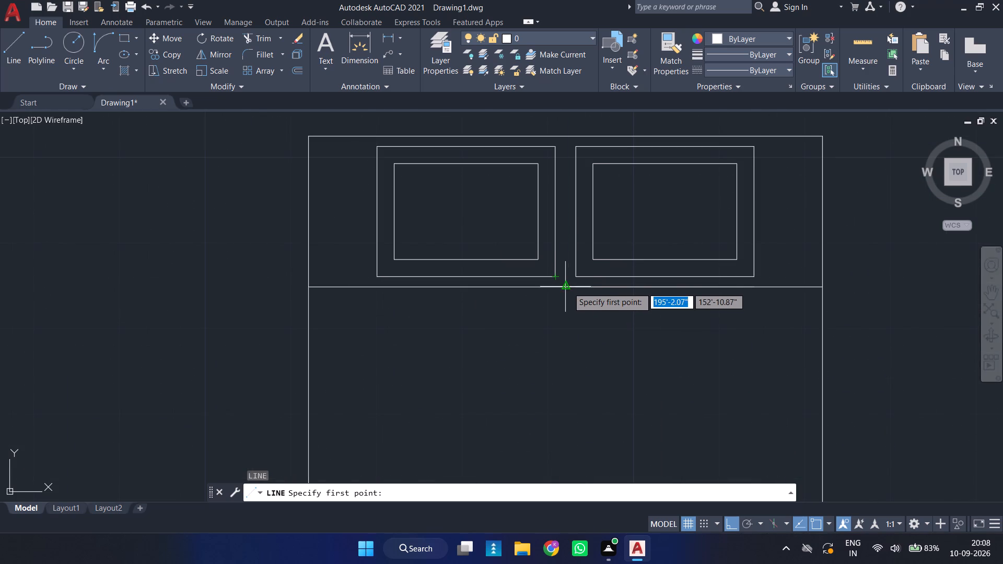
pyautogui.click(564, 283)
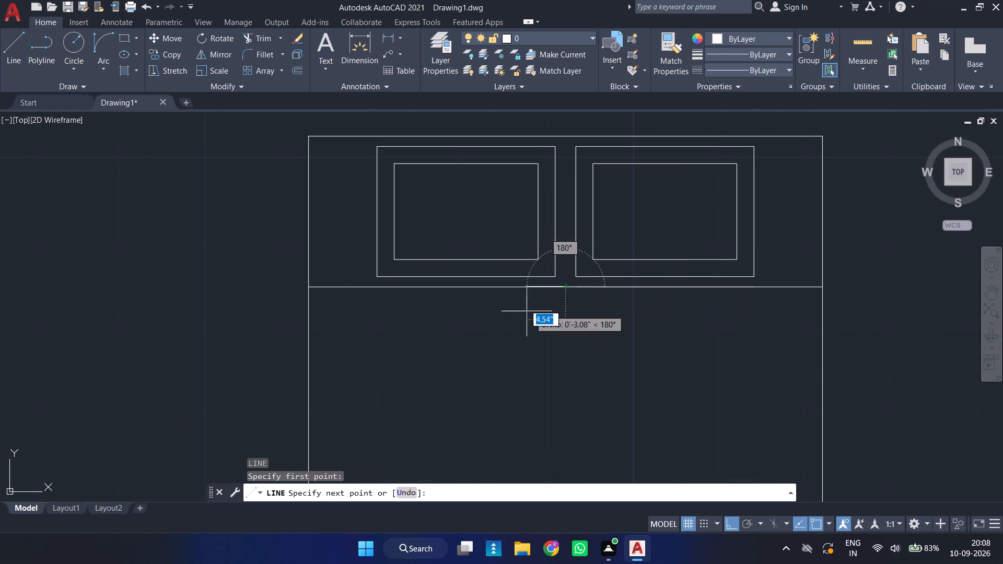
pyautogui.press('F8')
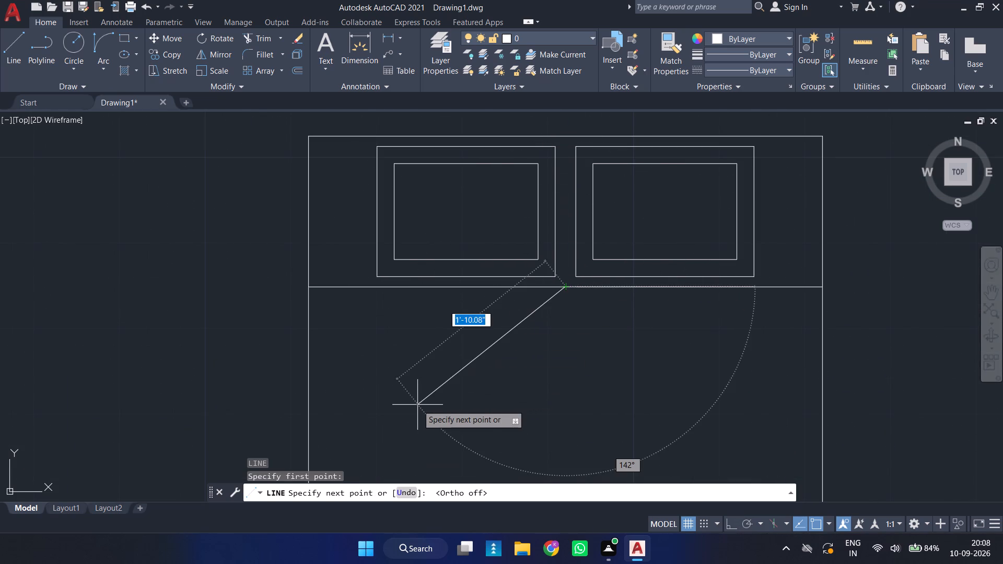
pyautogui.scroll(-2, 413, 397)
pyautogui.moveTo(411, 402); pyautogui.dragTo(347, 285, button='middle')
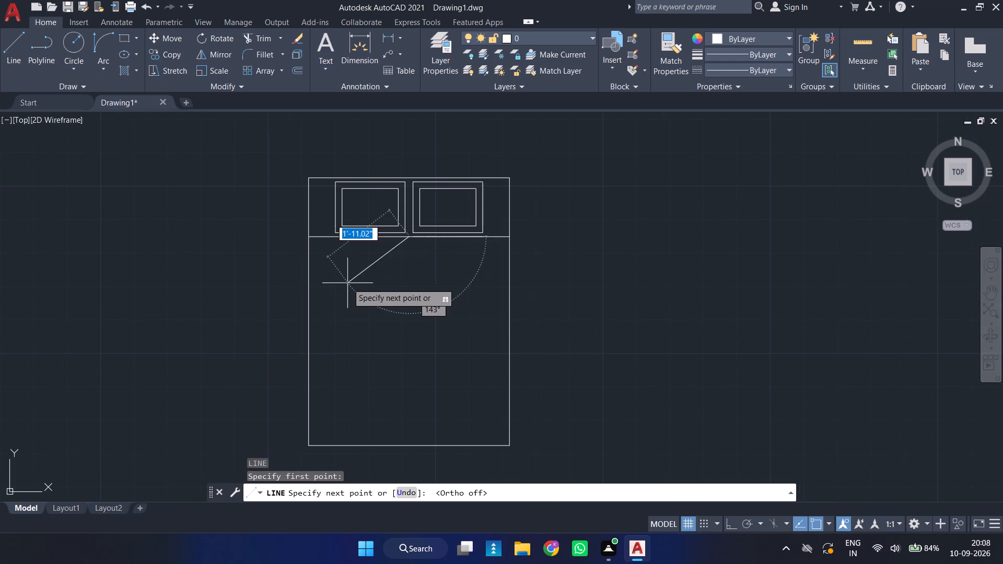
pyautogui.click(307, 298)
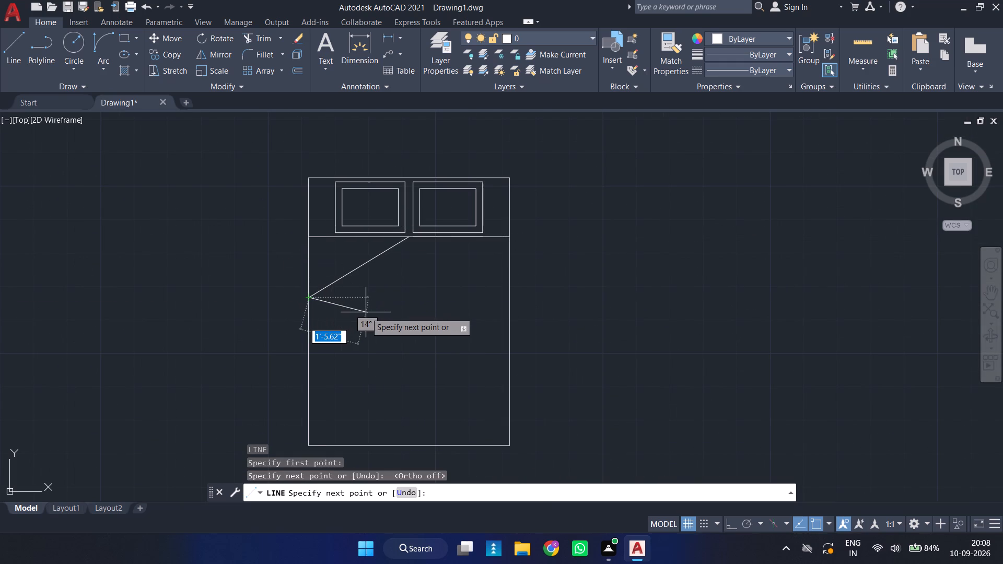
pyautogui.scroll(2, 366, 312)
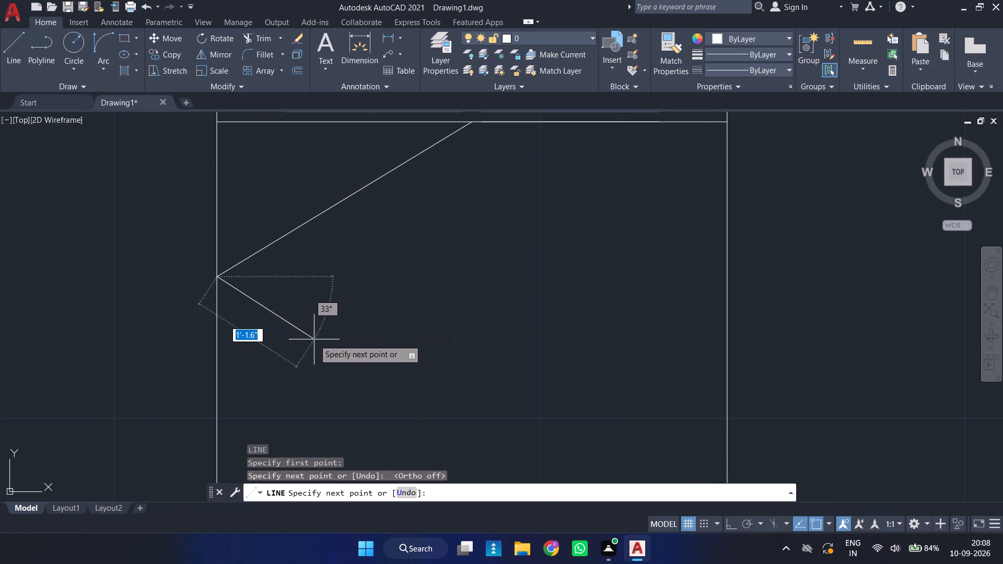
pyautogui.click(316, 341)
pyautogui.scroll(-1, 423, 157)
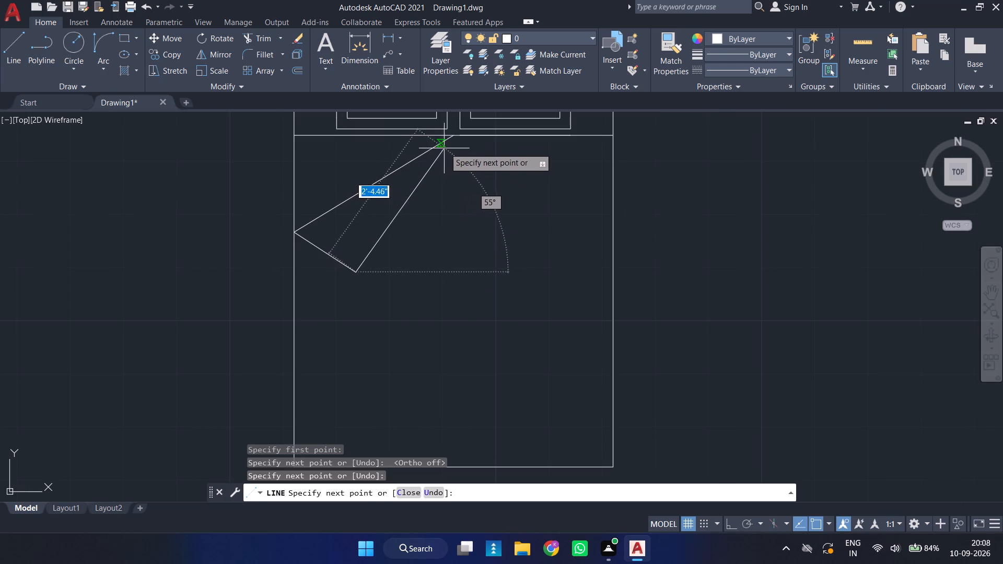
pyautogui.click(451, 136)
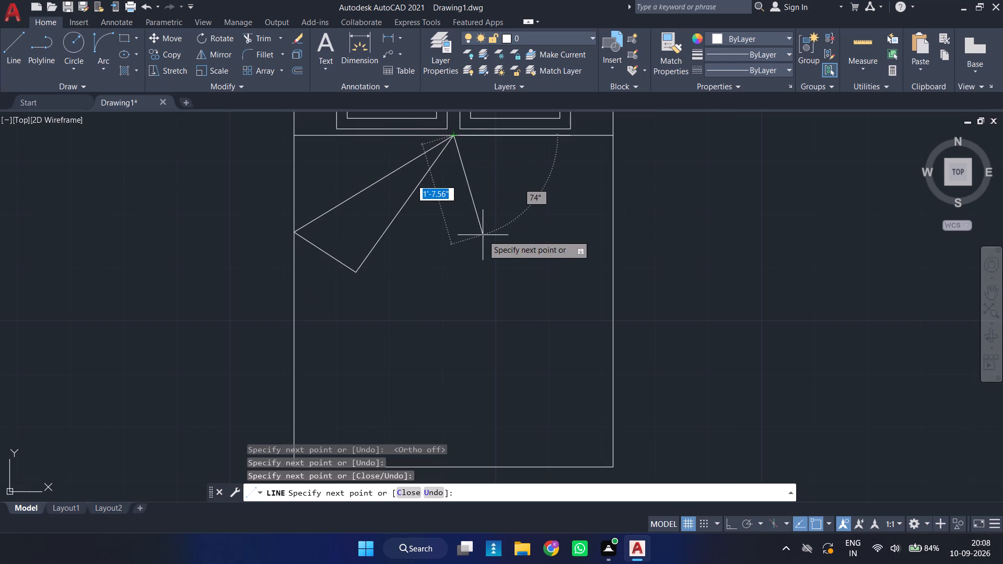
pyautogui.press('Return')
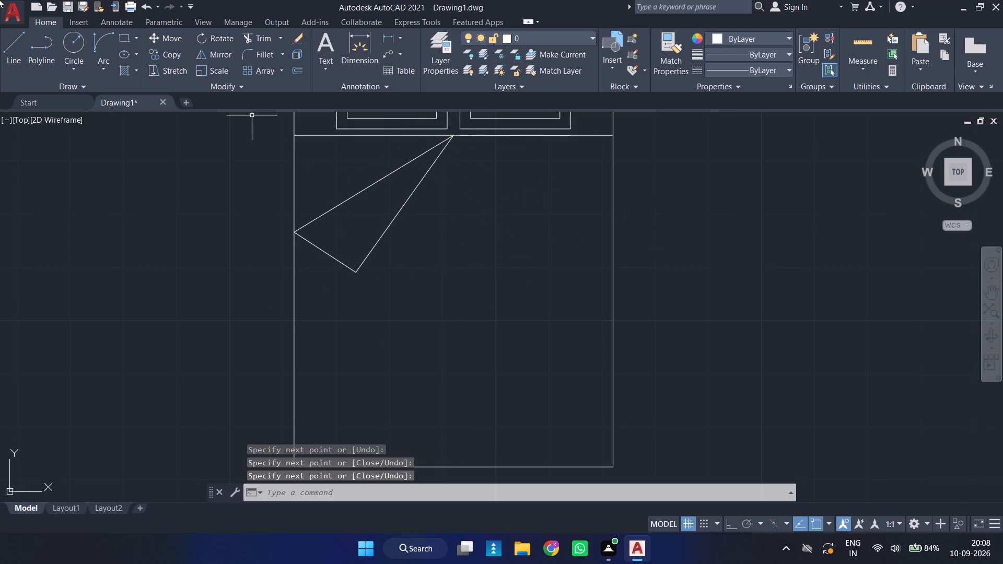
# Draw a start-end-direction arc from the cover fold's corner on the left bed edge to its lower tip, bowing into the fold.
pyautogui.click(106, 63)
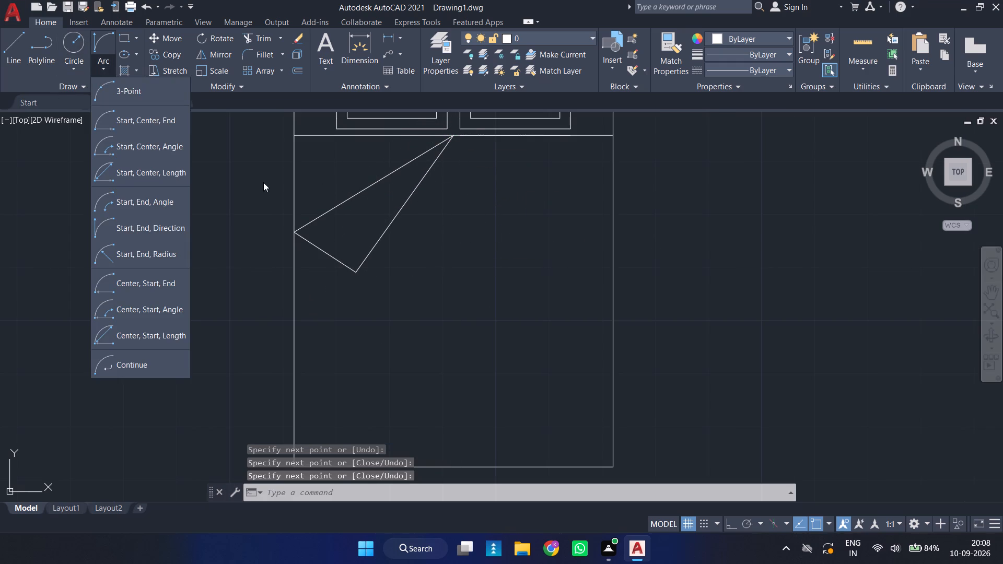
pyautogui.moveTo(149, 227); pyautogui.dragTo(149, 222)
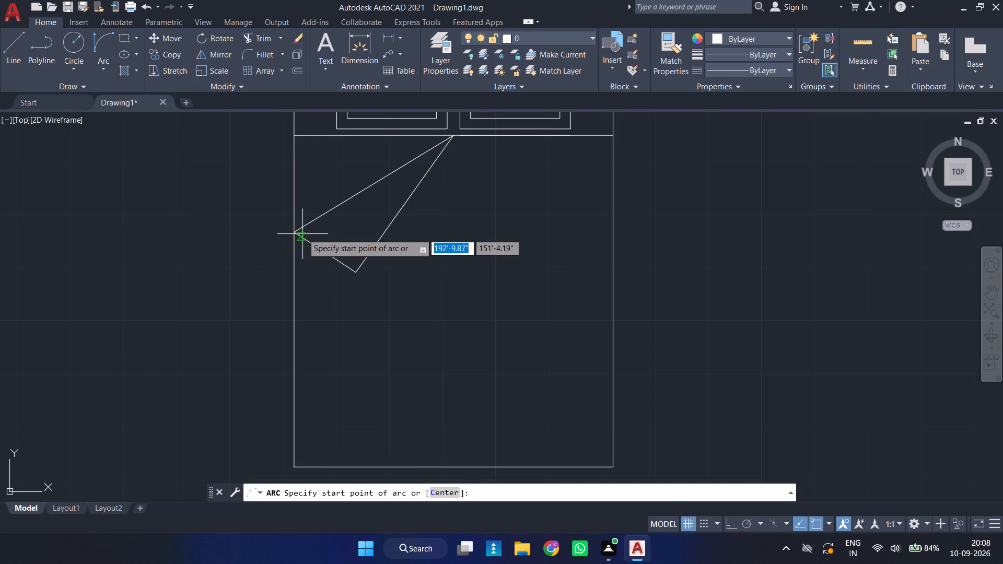
pyautogui.click(296, 230)
pyautogui.click(355, 273)
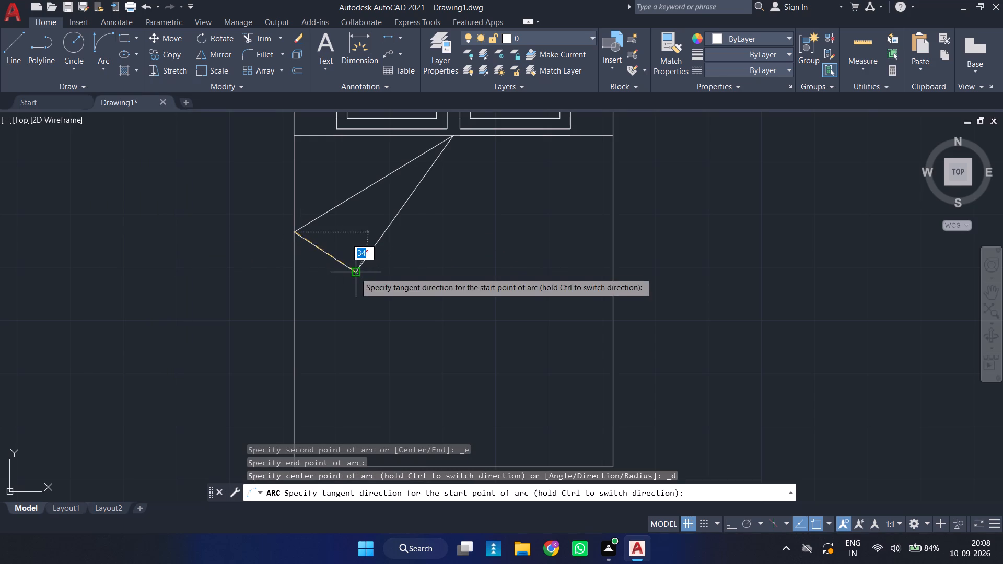
pyautogui.click(357, 240)
# Trim away the fold's straight short edge beneath the arc, leaving the curved edge.
pyautogui.scroll(1, 336, 269)
pyautogui.write('tr')
pyautogui.press('v')
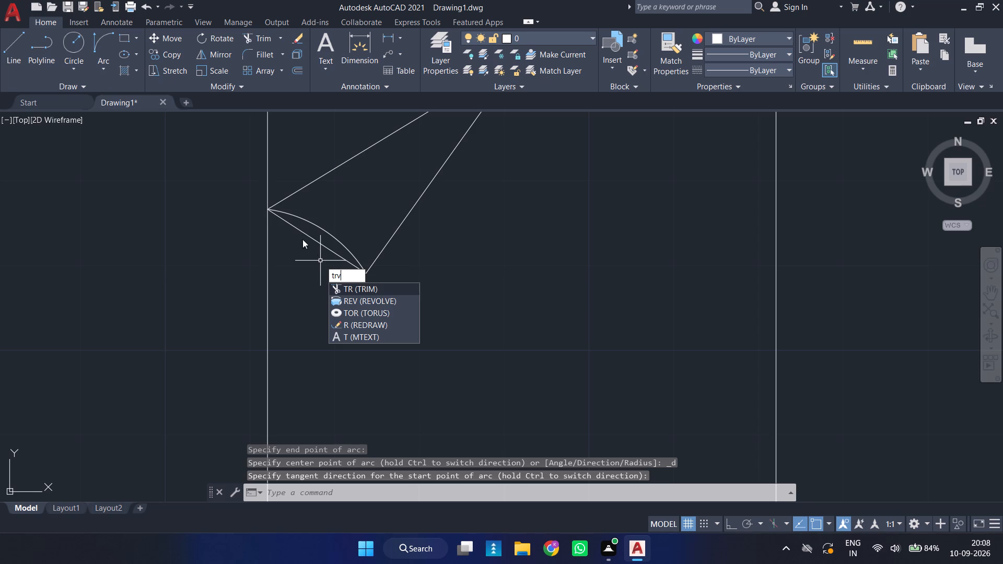
pyautogui.press('BackSpace')
pyautogui.press('space')
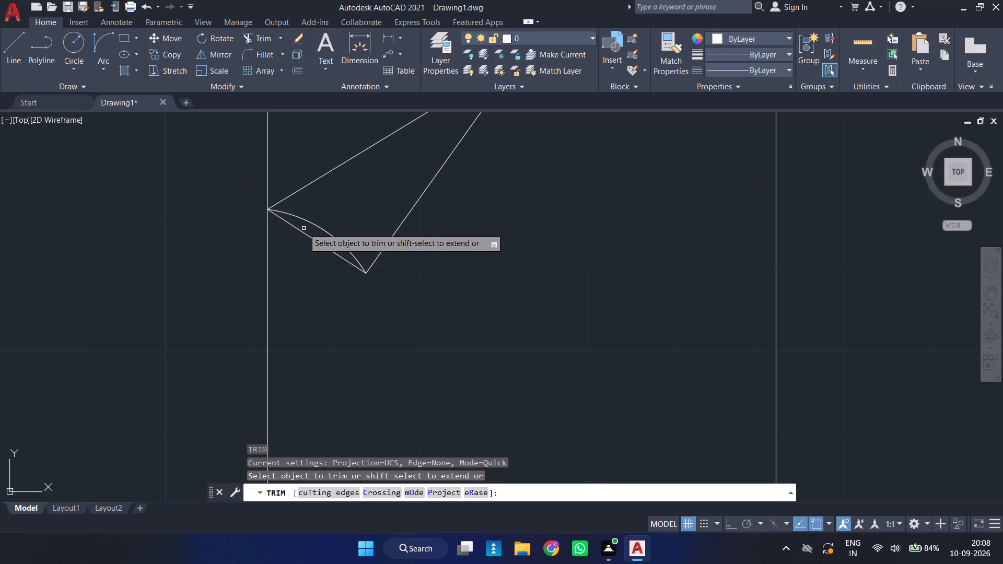
pyautogui.click(305, 237)
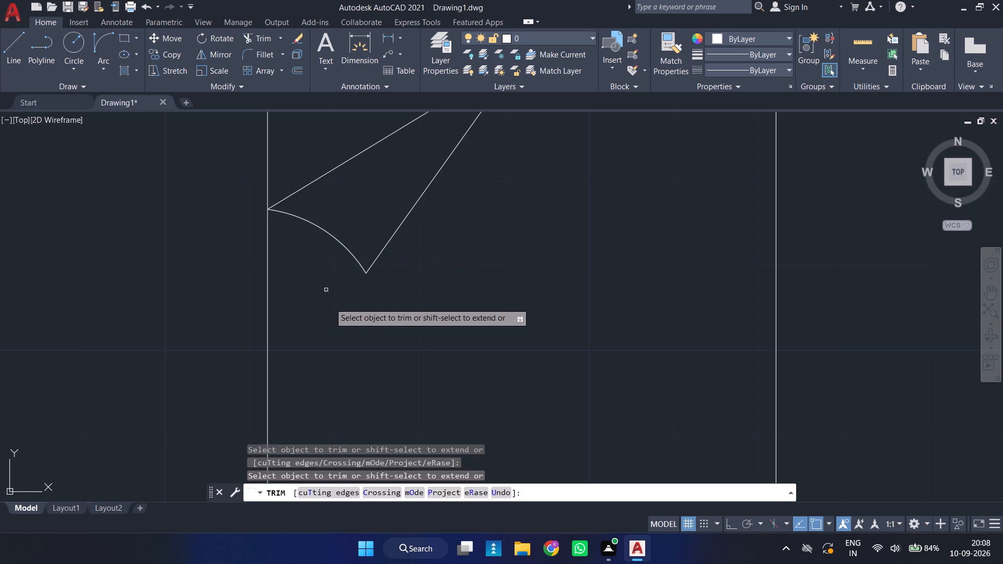
pyautogui.press('Escape')
# Mirror the fold's two lines and arc about the bed's vertical centreline through the cover line's midpoint, keeping the source objects.
pyautogui.scroll(-2, 478, 219)
pyautogui.moveTo(470, 215); pyautogui.dragTo(403, 299, button='middle')
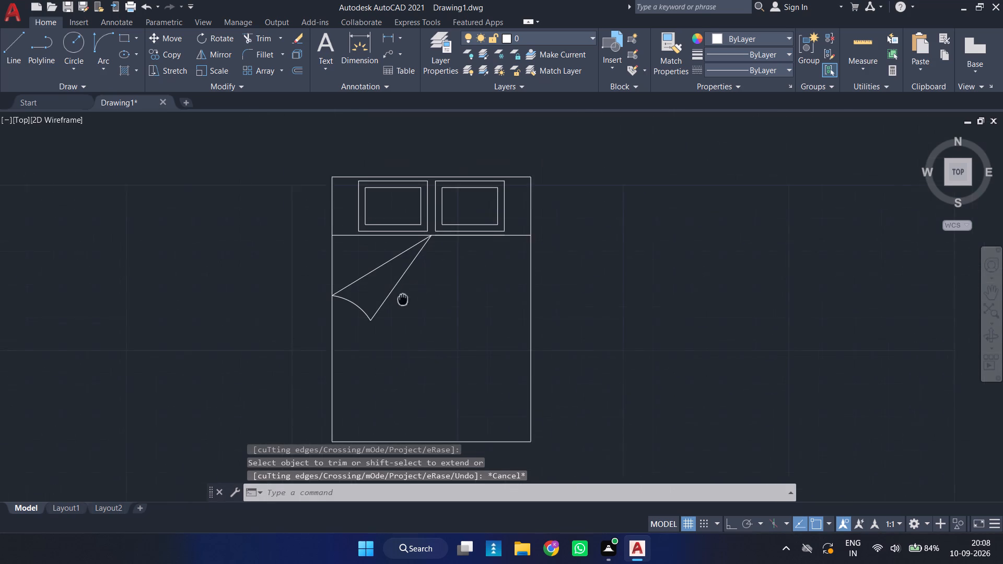
pyautogui.click(433, 261)
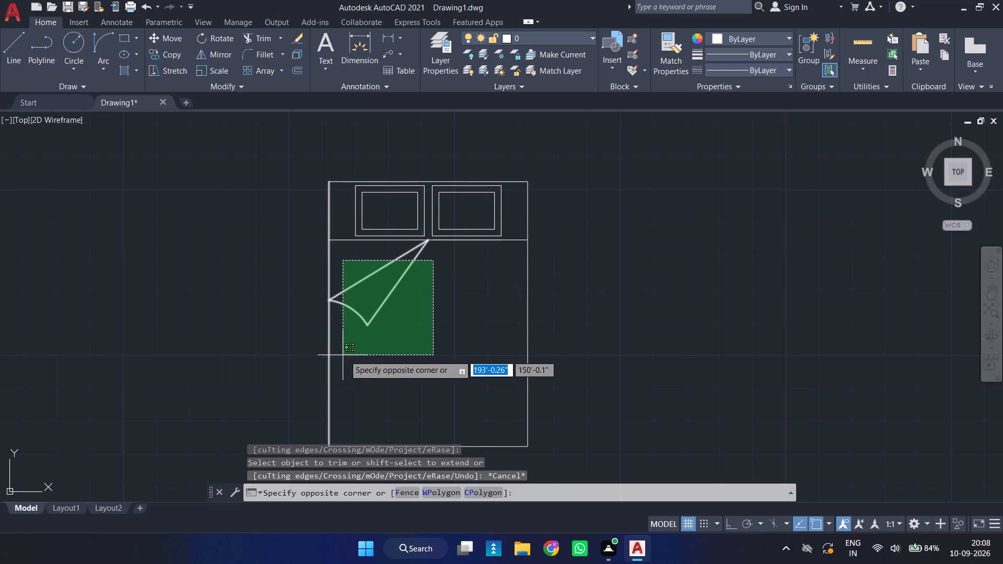
pyautogui.click(351, 356)
pyautogui.write('mi')
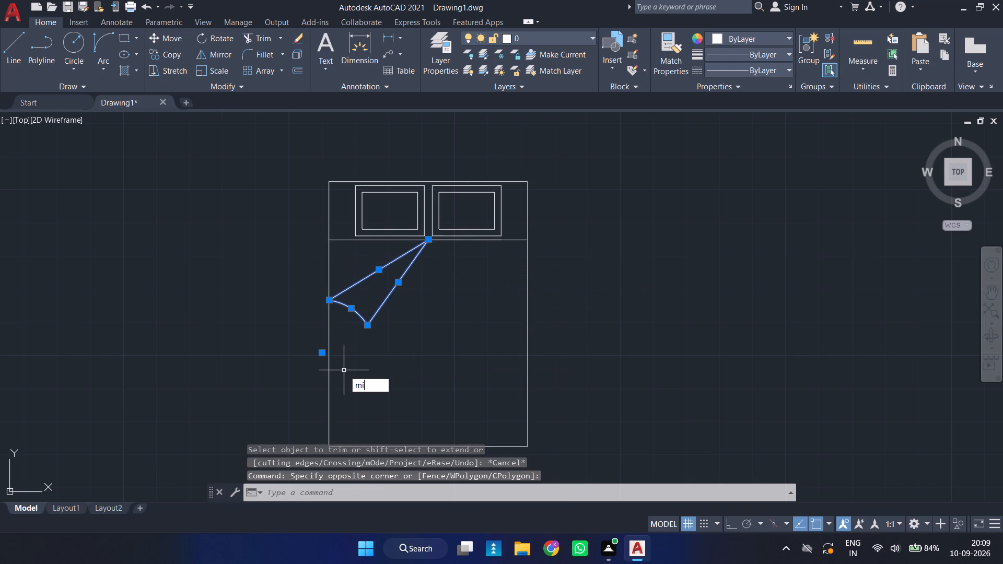
pyautogui.press('Return')
pyautogui.click(427, 242)
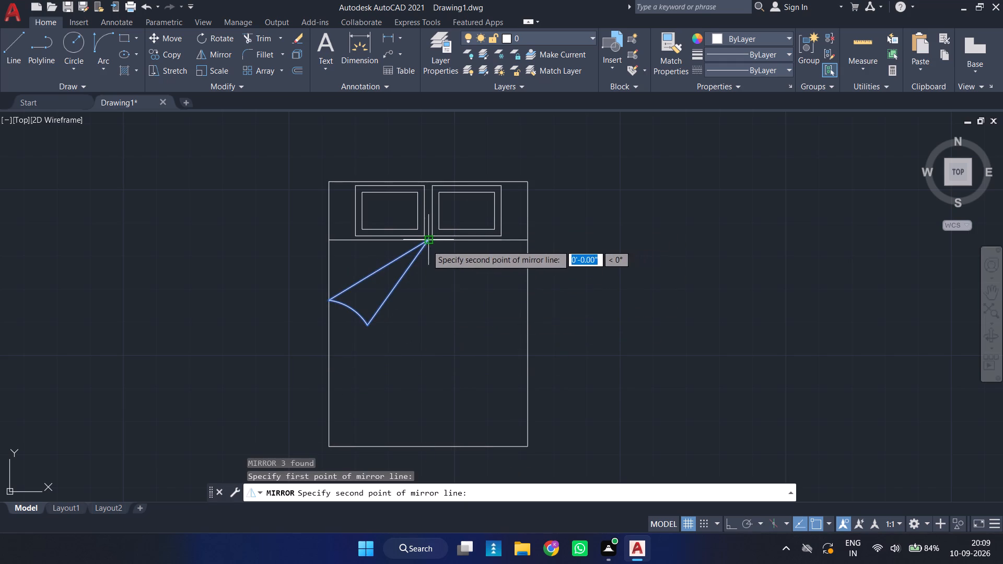
pyautogui.click(423, 410)
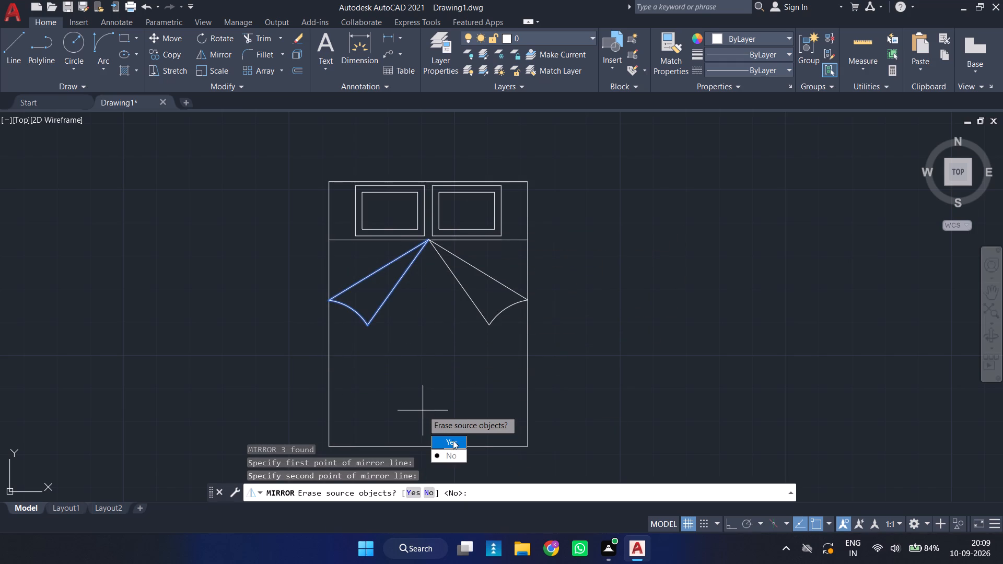
pyautogui.moveTo(452, 452); pyautogui.dragTo(423, 410)
# Group all of the bed's linework, including pillows and cover folds, into one unnamed group.
pyautogui.scroll(-1, 424, 329)
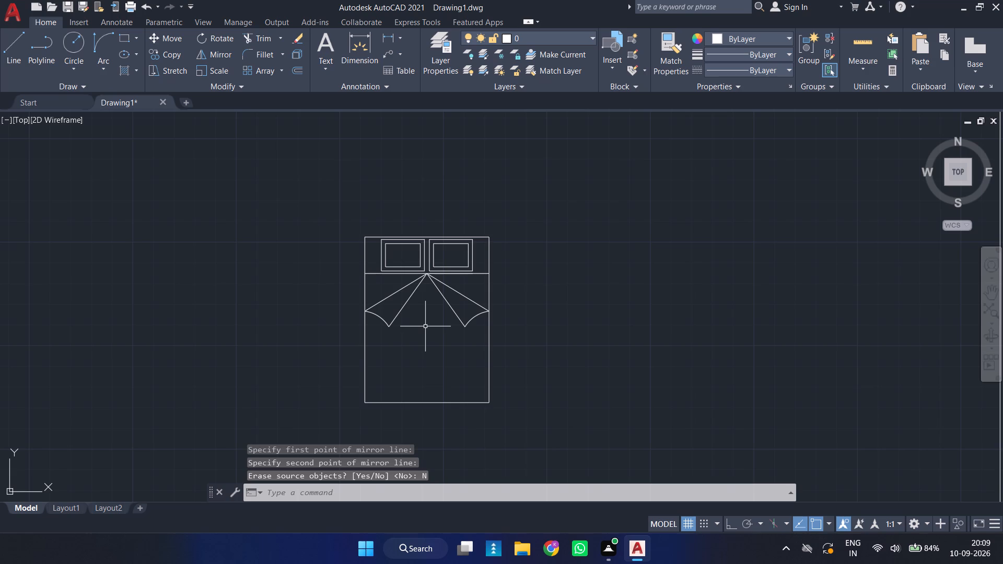
pyautogui.moveTo(424, 326); pyautogui.dragTo(422, 316, button='middle')
pyautogui.moveTo(531, 193); pyautogui.dragTo(531, 206)
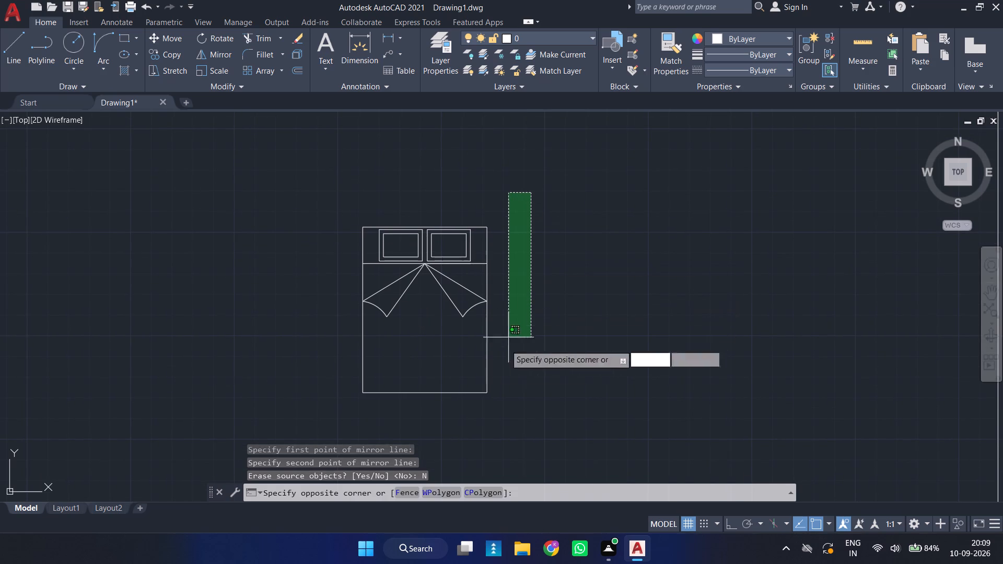
pyautogui.click(348, 423)
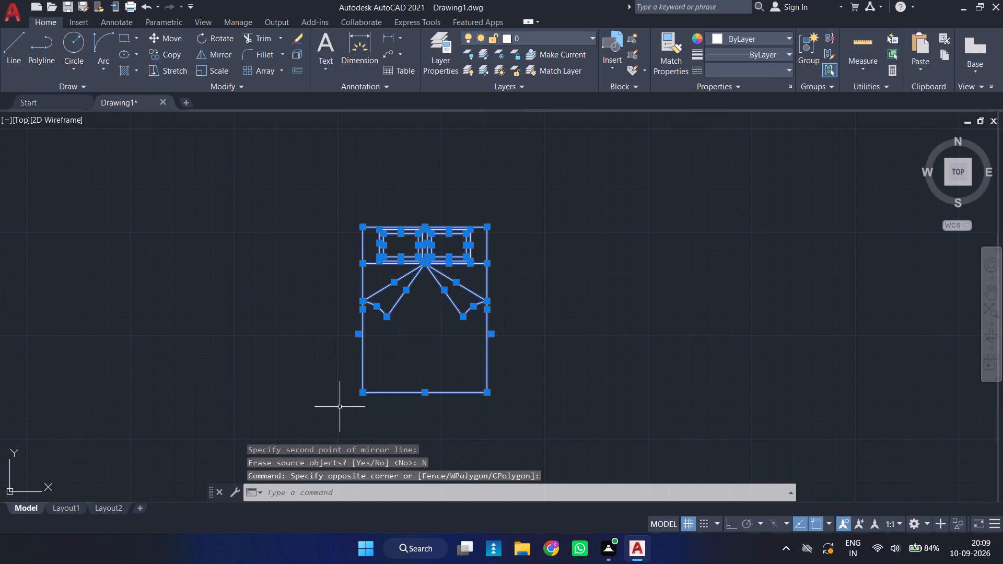
pyautogui.press('g')
pyautogui.press('space')
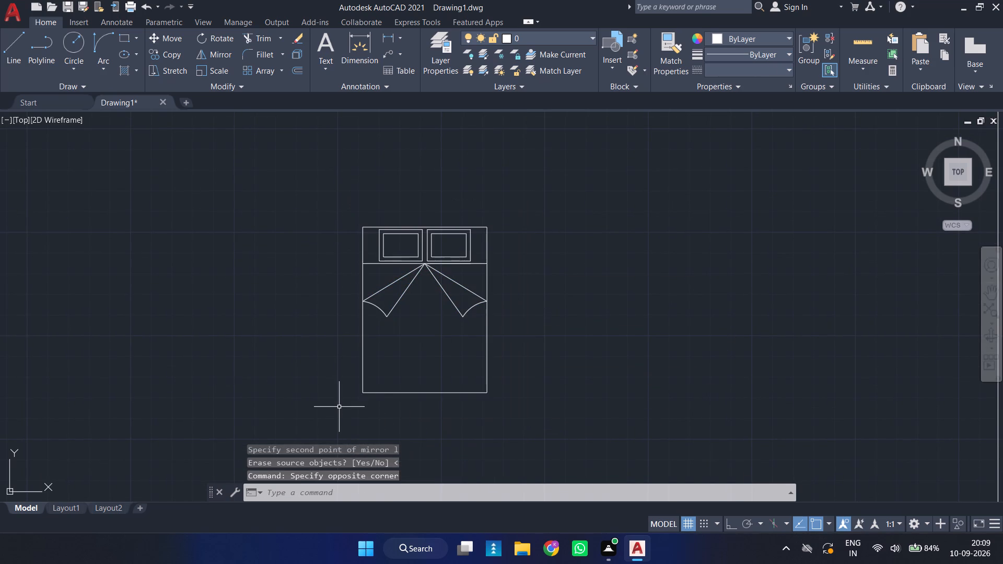
pyautogui.moveTo(866, 563); pyautogui.dragTo(998, 560)
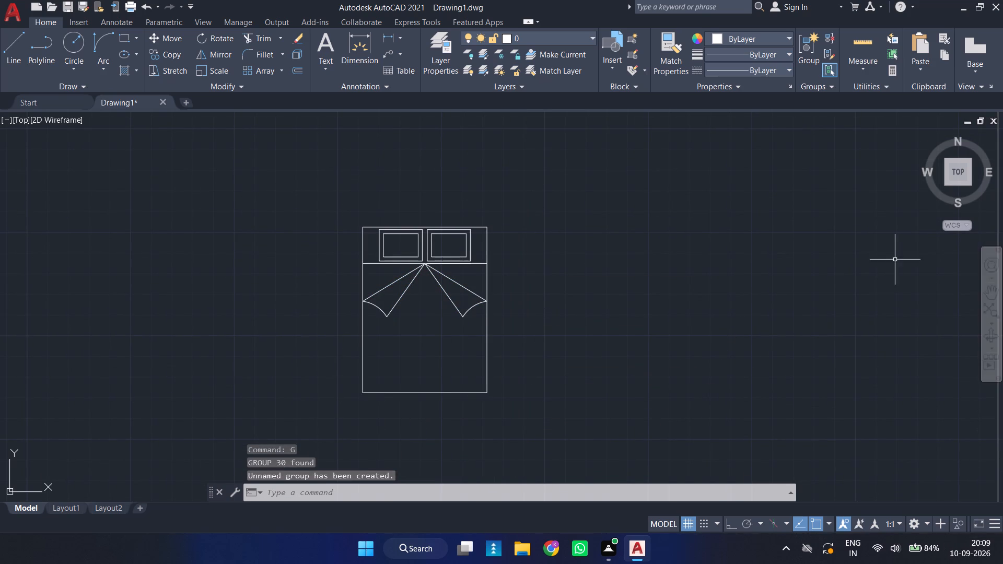
# Move the bed group into the upper-left bedroom, centred on the top wall with its centre about 3'-6" below the wall's inner face.
pyautogui.moveTo(429, 291); pyautogui.dragTo(415, 283, button='middle')
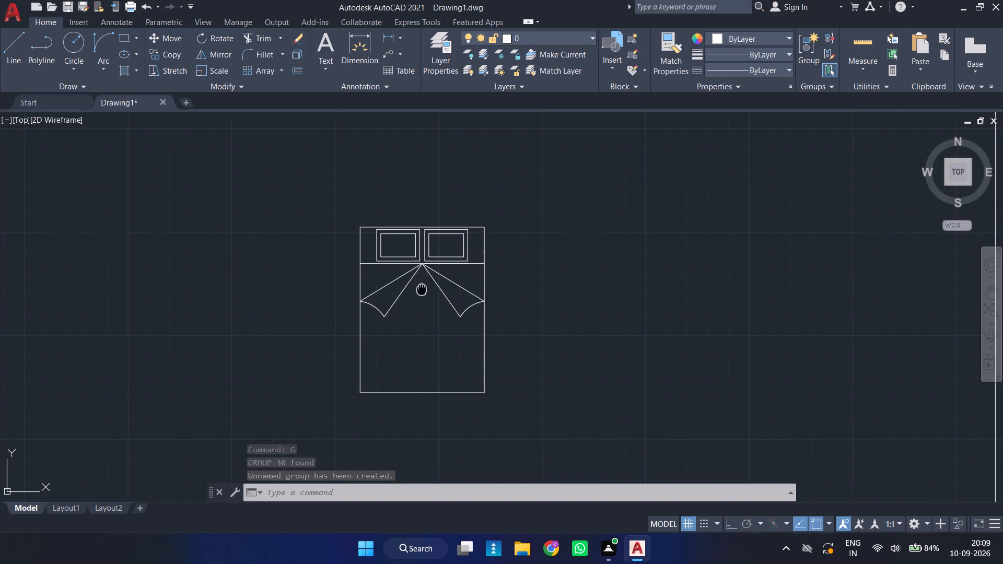
pyautogui.moveTo(415, 283); pyautogui.dragTo(254, 207, button='middle')
pyautogui.scroll(-2, 273, 209)
pyautogui.moveTo(292, 206); pyautogui.dragTo(273, 284, button='middle')
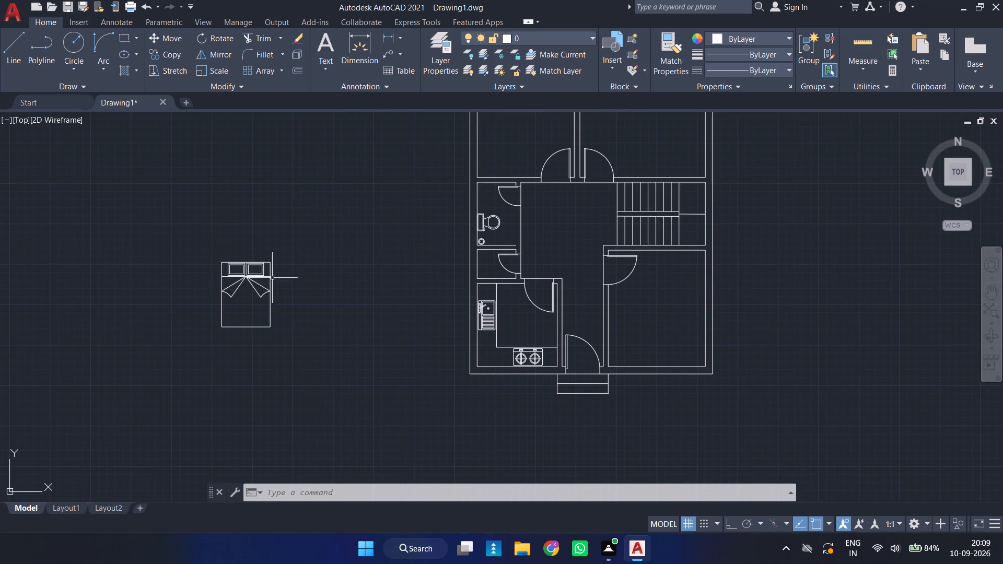
pyautogui.scroll(3, 272, 276)
pyautogui.moveTo(237, 258); pyautogui.dragTo(357, 281, button='middle')
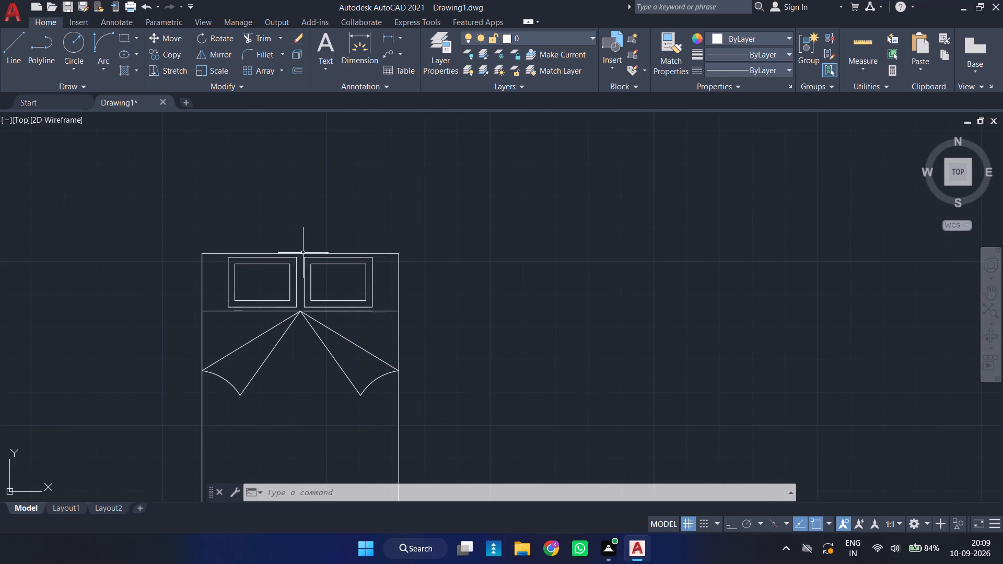
pyautogui.click(301, 254)
pyautogui.click(301, 383)
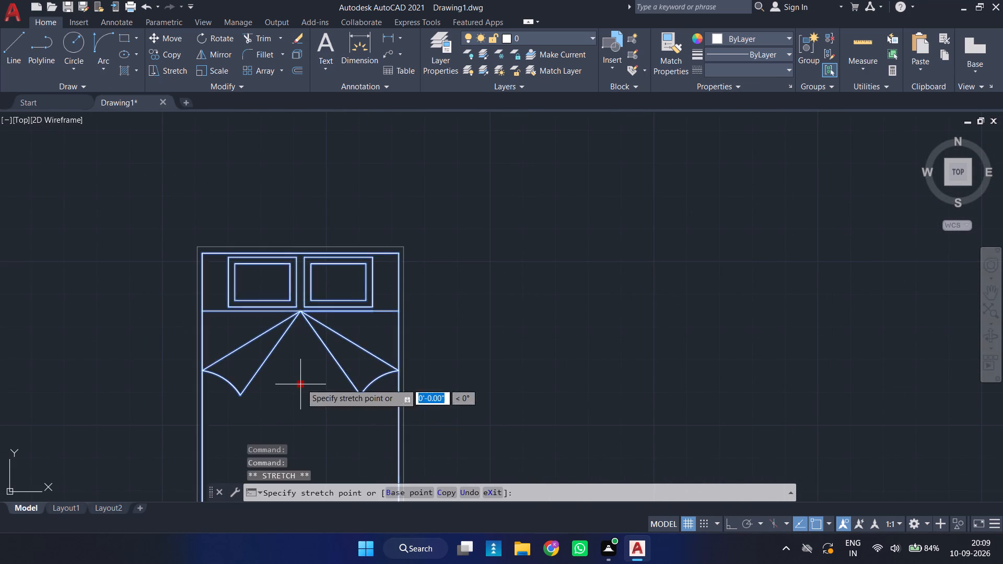
pyautogui.scroll(-3, 632, 268)
pyautogui.moveTo(642, 273); pyautogui.dragTo(341, 344, button='middle')
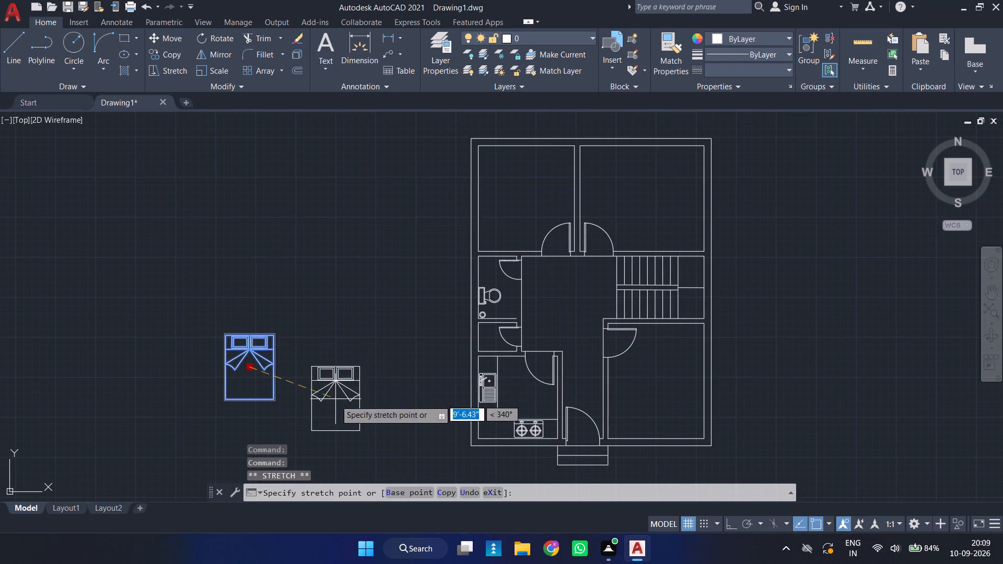
pyautogui.moveTo(538, 185); pyautogui.dragTo(456, 286, button='middle')
pyautogui.scroll(1, 444, 279)
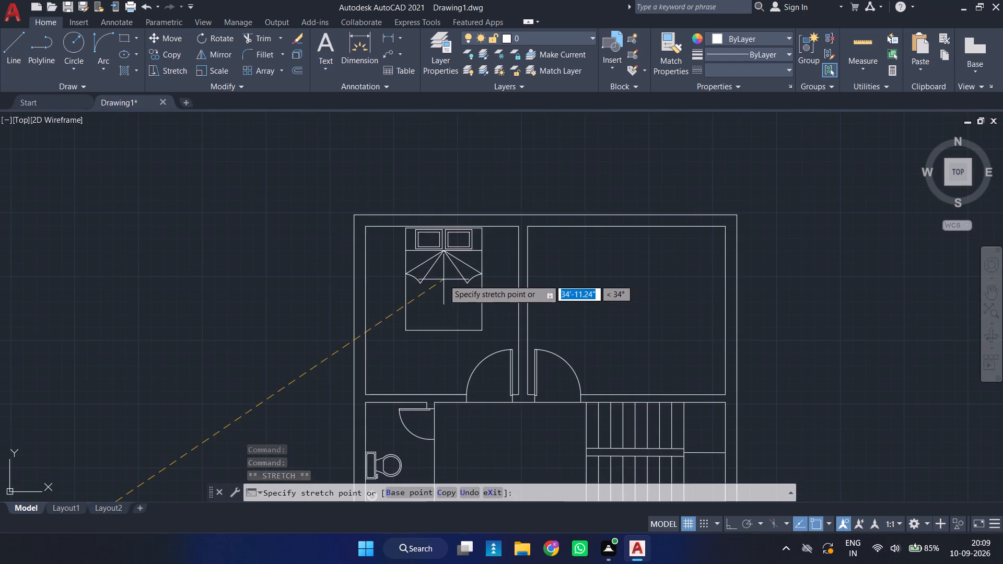
pyautogui.scroll(2, 444, 279)
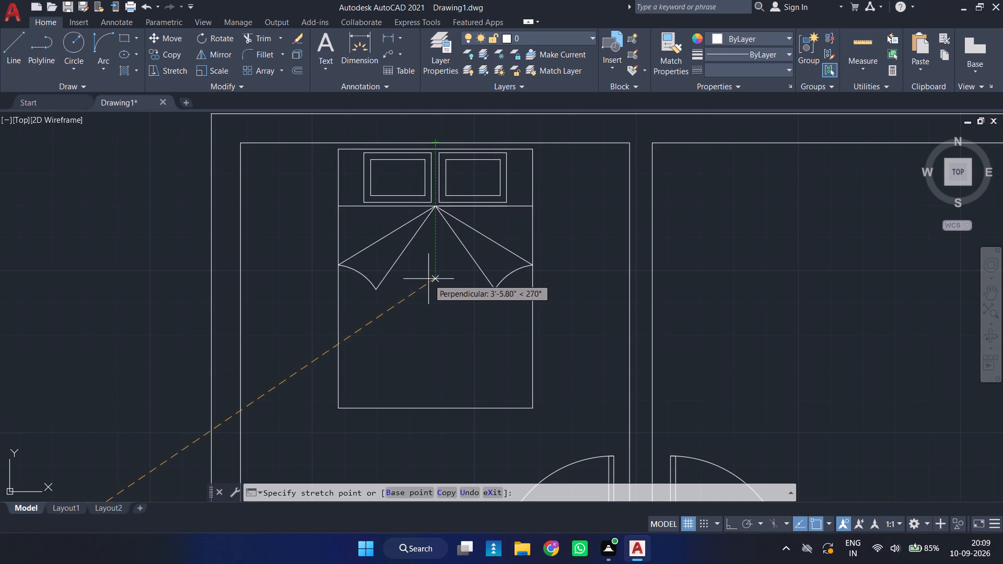
pyautogui.click(428, 279)
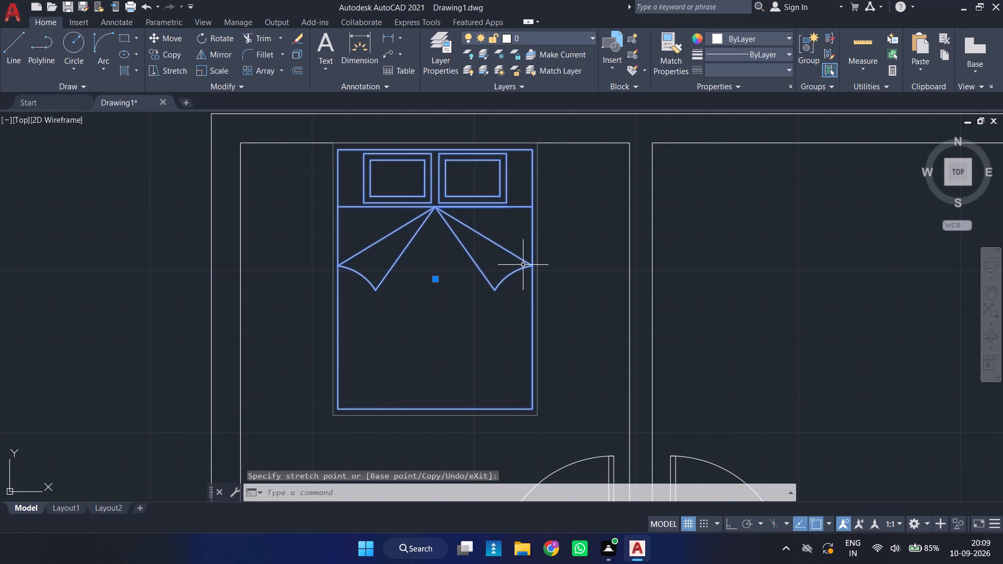
pyautogui.press('Escape')
# Copy the bed from its head edge's midpoint into the upper-right bedroom with ortho on, centred on the top wall and level with the original.
pyautogui.press('c')
pyautogui.press('o')
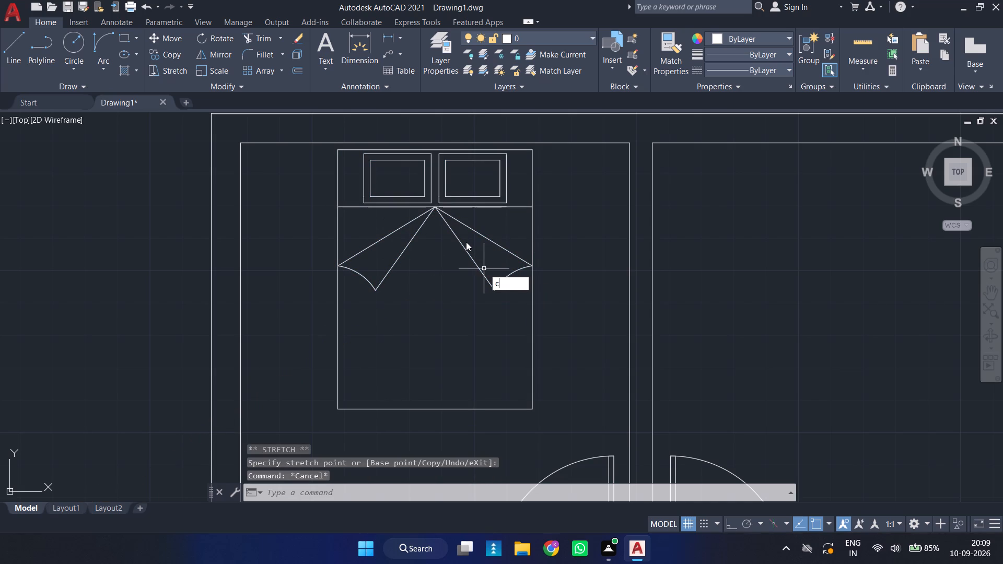
pyautogui.press('Return')
pyautogui.click(437, 171)
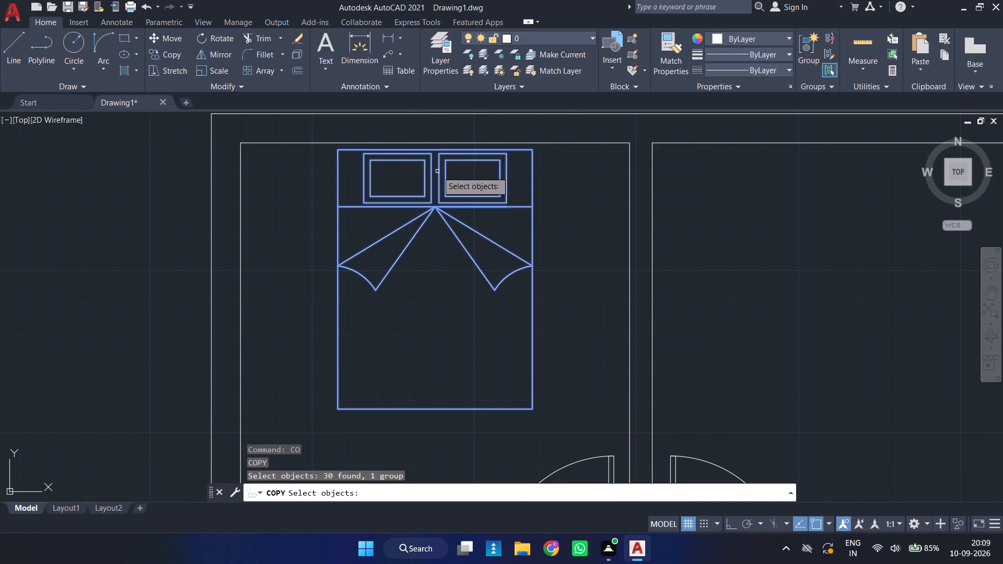
pyautogui.rightClick(437, 171)
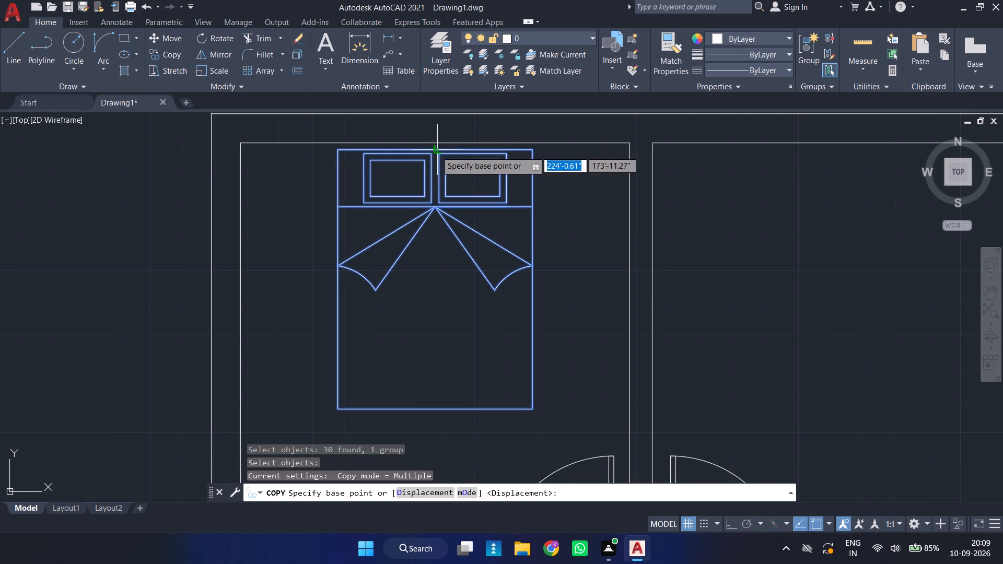
pyautogui.click(433, 149)
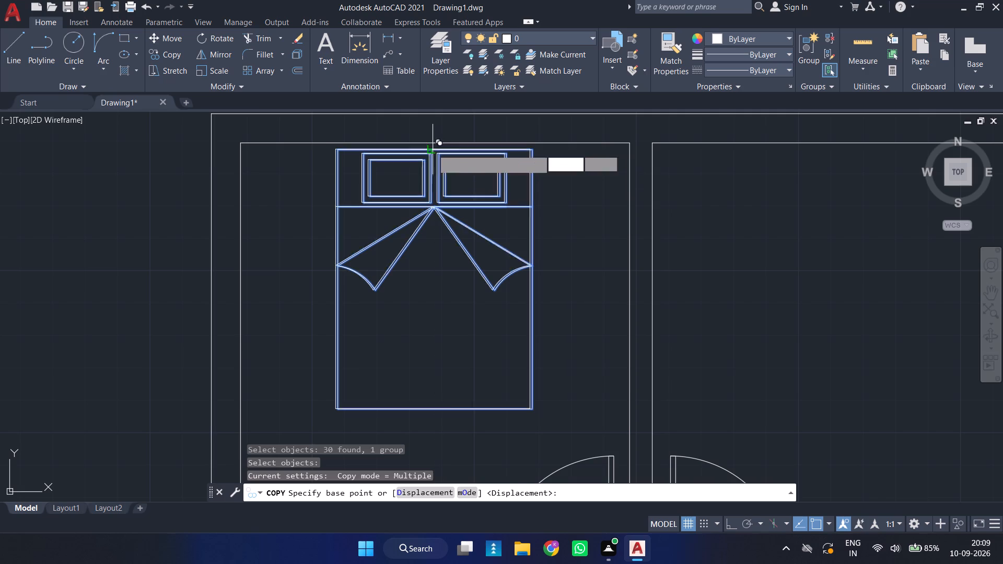
pyautogui.moveTo(768, 193); pyautogui.dragTo(470, 208, button='middle')
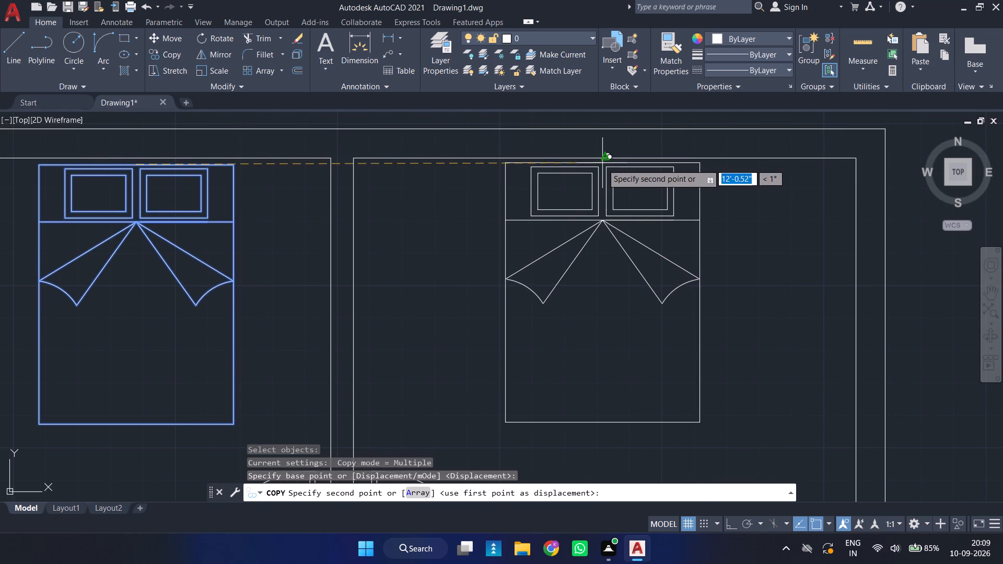
pyautogui.press('F8')
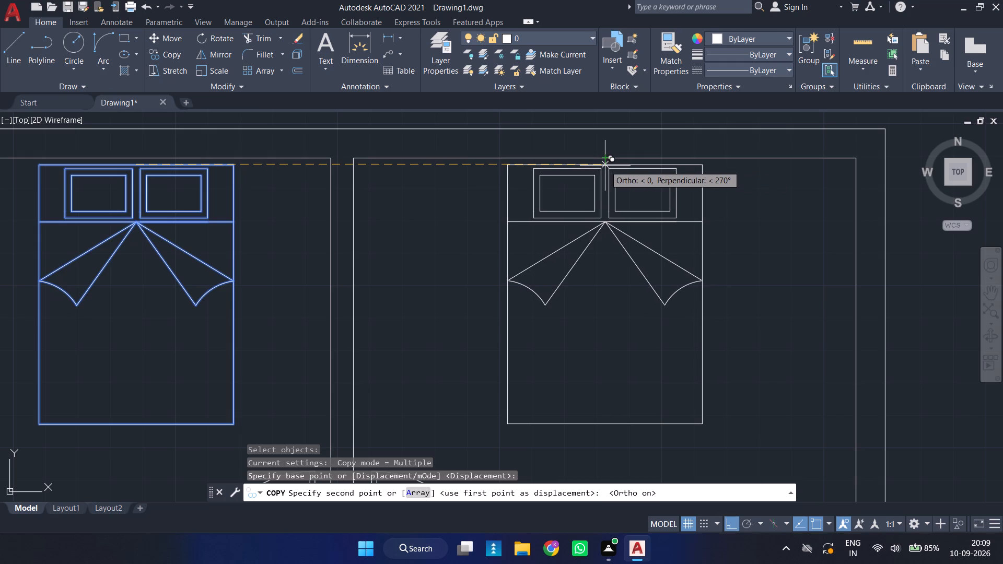
pyautogui.click(605, 166)
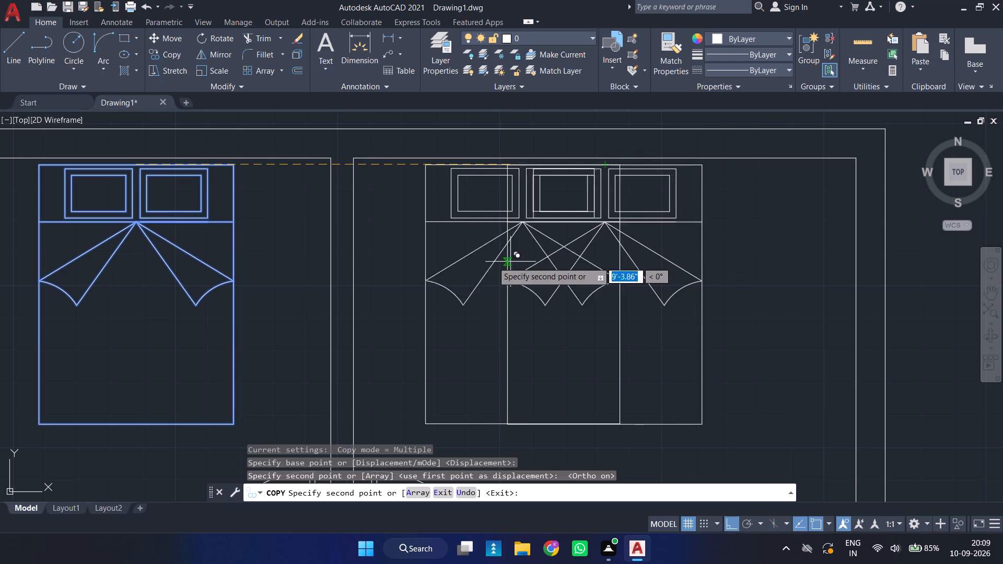
# With ortho off, copy the bed to the lower-right bedroom's bottom wall midpoint, and place a second copy slightly above that point.
pyautogui.scroll(-3, 587, 232)
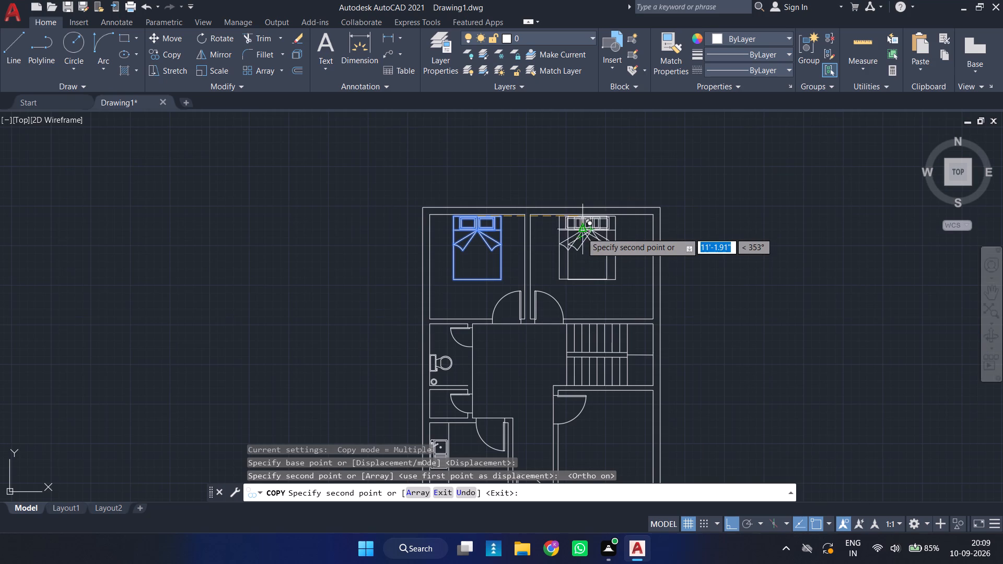
pyautogui.scroll(-3, 646, 347)
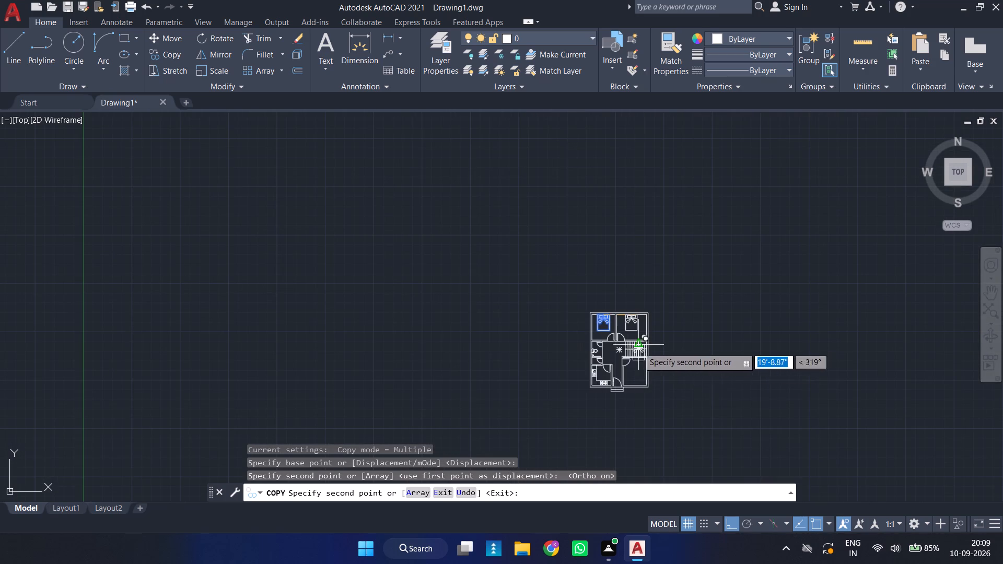
pyautogui.scroll(5, 622, 387)
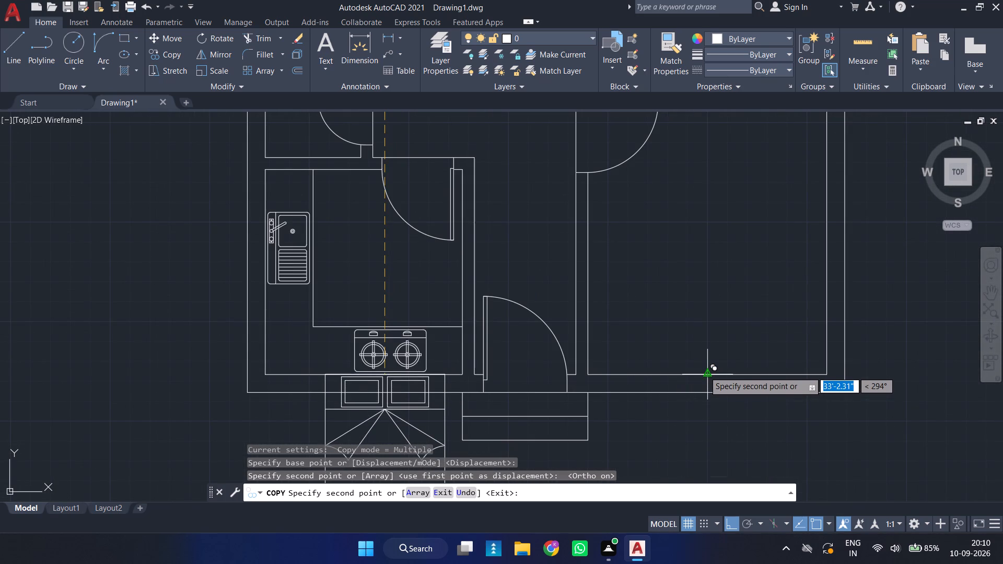
pyautogui.scroll(2, 703, 370)
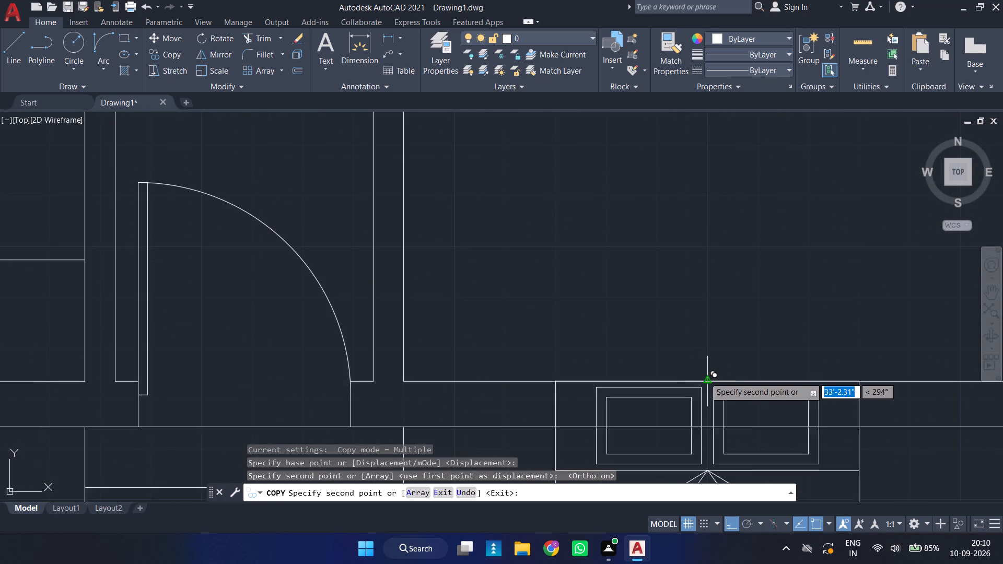
pyautogui.press('F8')
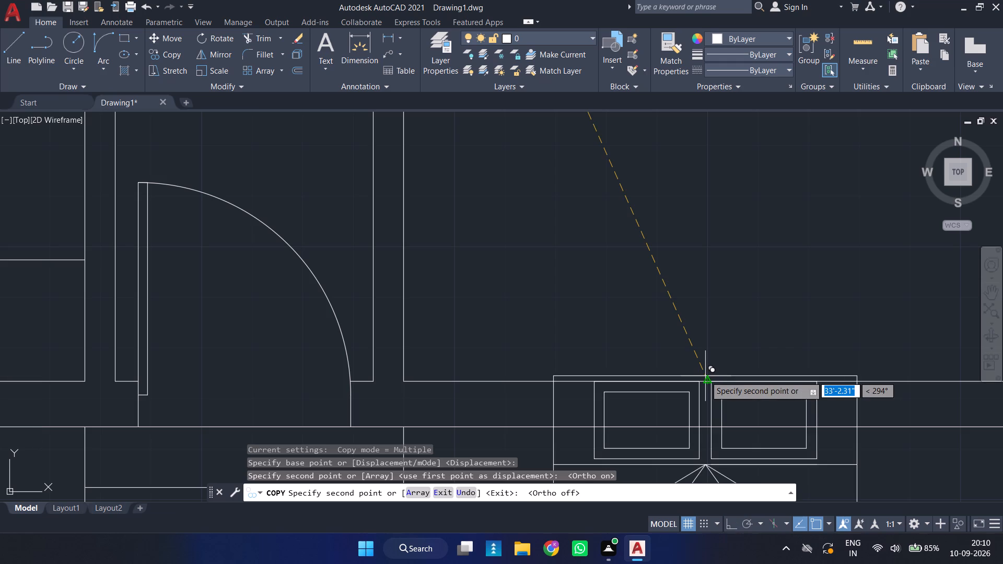
pyautogui.click(705, 376)
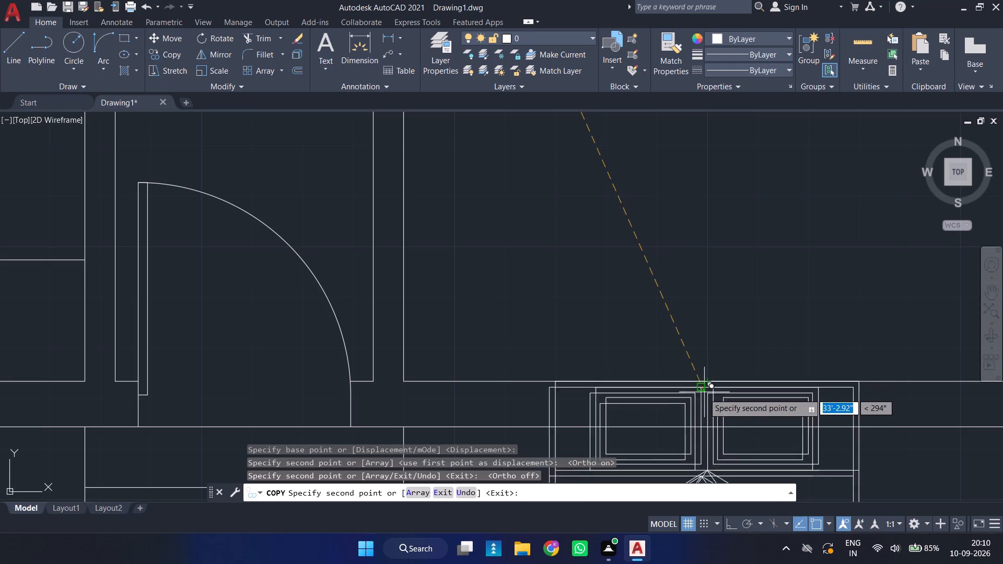
pyautogui.scroll(4, 707, 382)
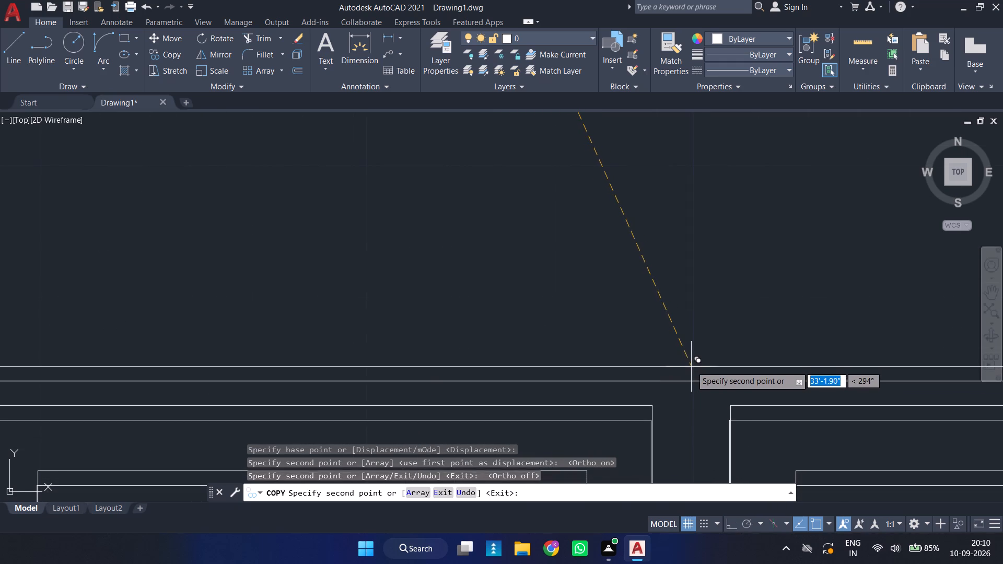
pyautogui.click(691, 365)
pyautogui.press('Escape')
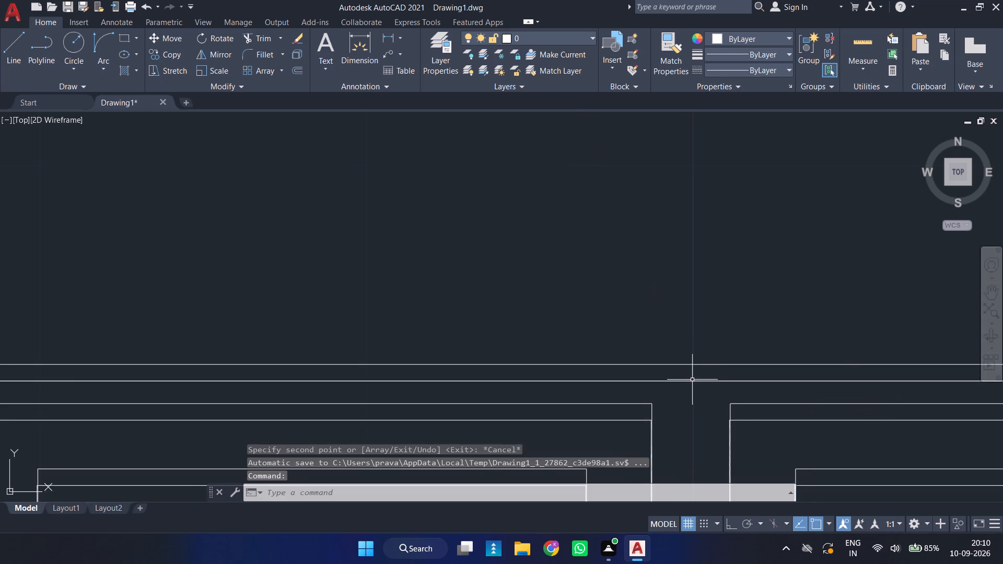
# Erase the bed copy whose head edge lies exactly on the bottom wall's inner face, keeping the slightly higher one.
pyautogui.scroll(-7, 692, 378)
pyautogui.scroll(6, 630, 388)
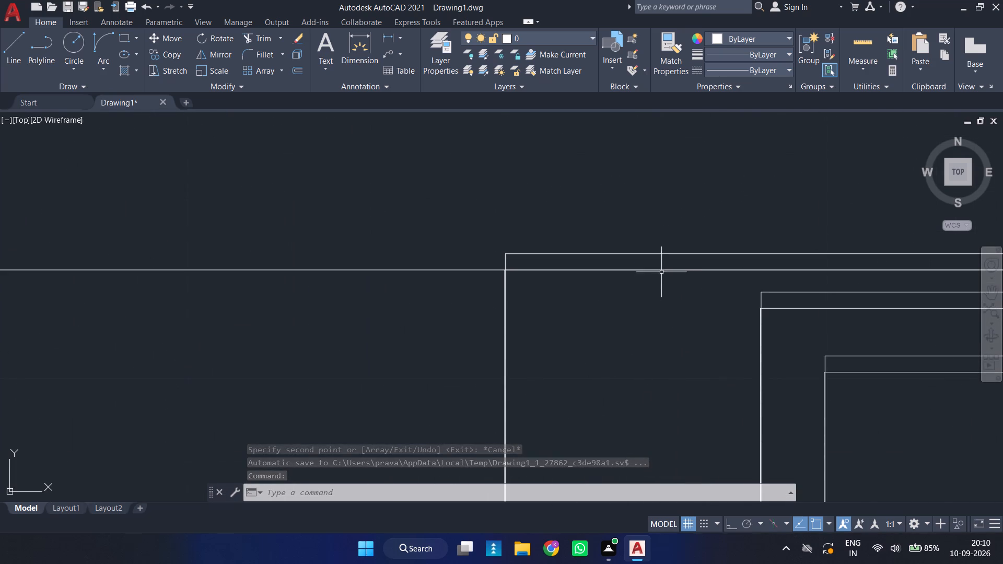
pyautogui.click(664, 269)
pyautogui.press('Delete')
# Mirror the lower-right bedroom's bed about its horizontal head edge, erasing the source so it lies inside the room.
pyautogui.scroll(-3, 648, 278)
pyautogui.moveTo(669, 305); pyautogui.dragTo(424, 284, button='middle')
pyautogui.press('m')
pyautogui.press('i')
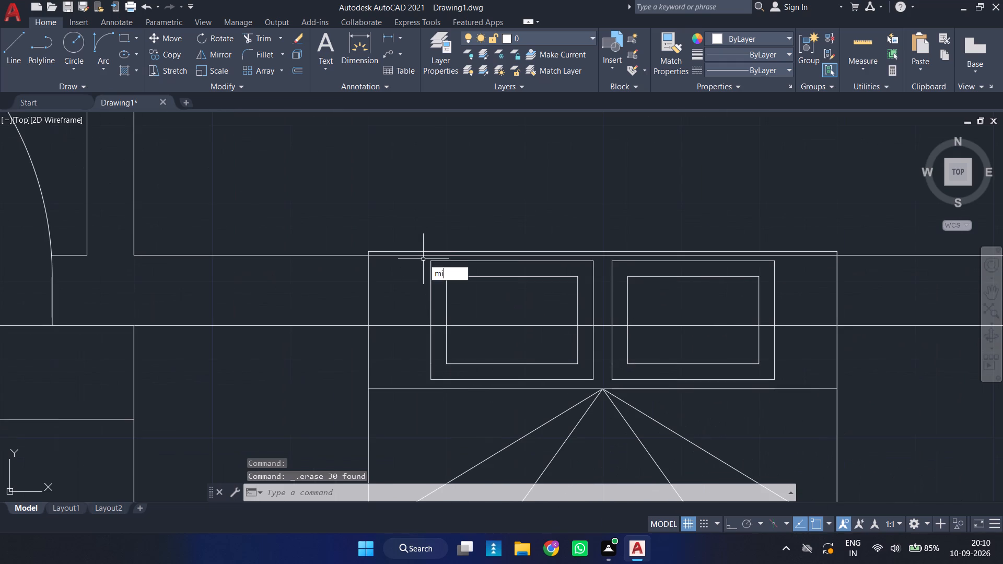
pyautogui.press('Return')
pyautogui.click(597, 249)
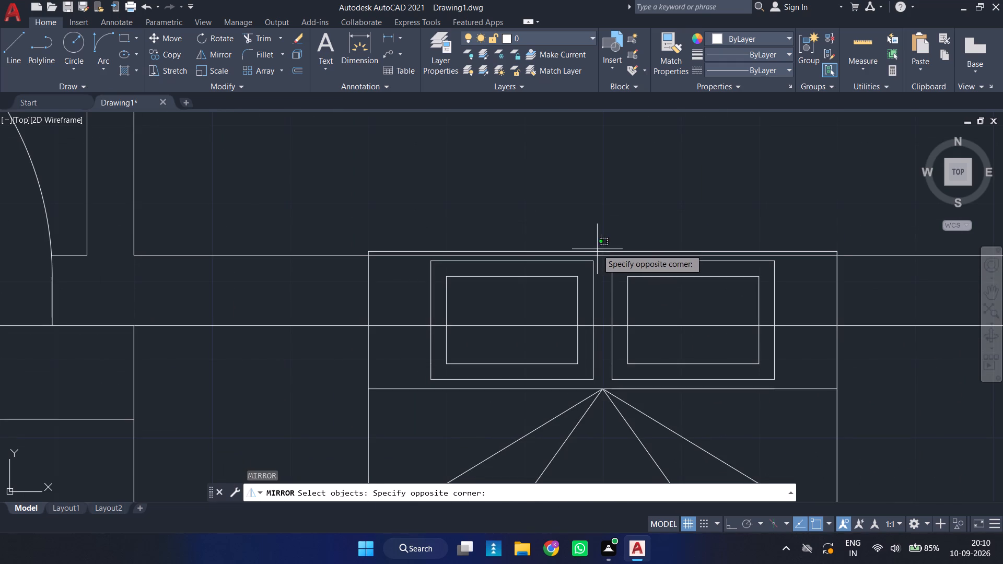
pyautogui.click(589, 251)
pyautogui.rightClick(593, 251)
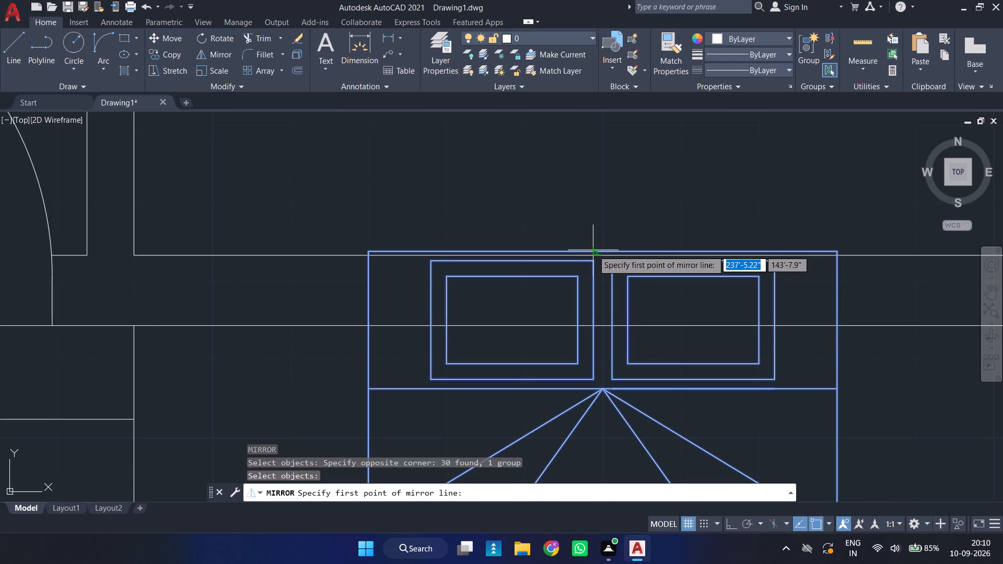
pyautogui.click(603, 249)
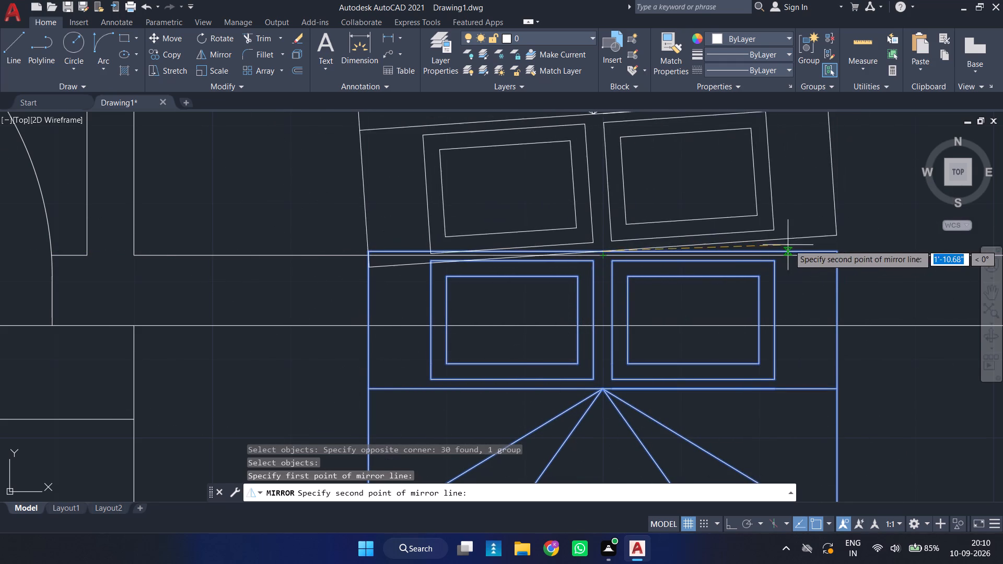
pyautogui.click(834, 253)
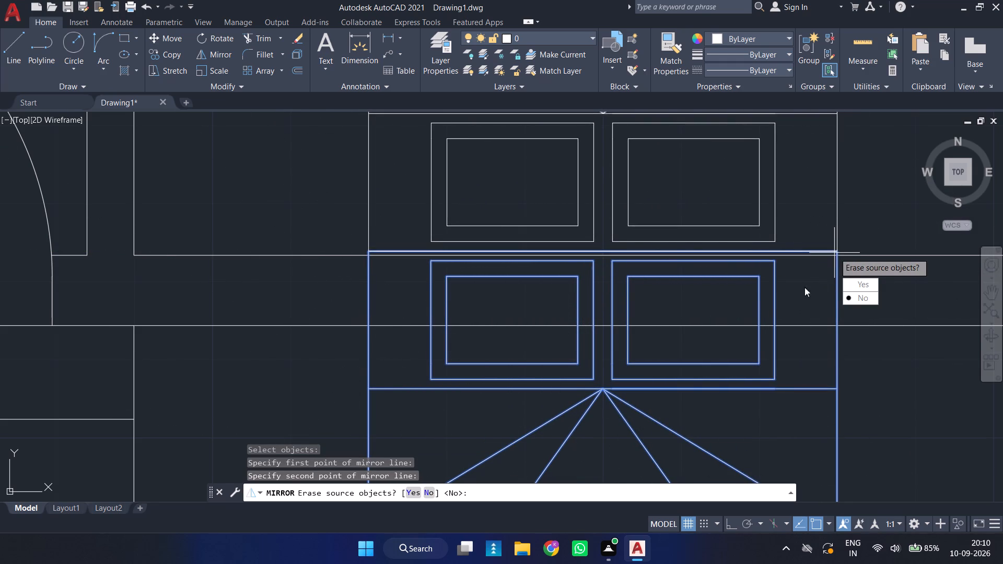
pyautogui.moveTo(859, 280); pyautogui.dragTo(834, 253)
# Move the mirrored bed slightly up from the bottom wall, using its head edge's midpoint as the base point.
pyautogui.scroll(-2, 632, 258)
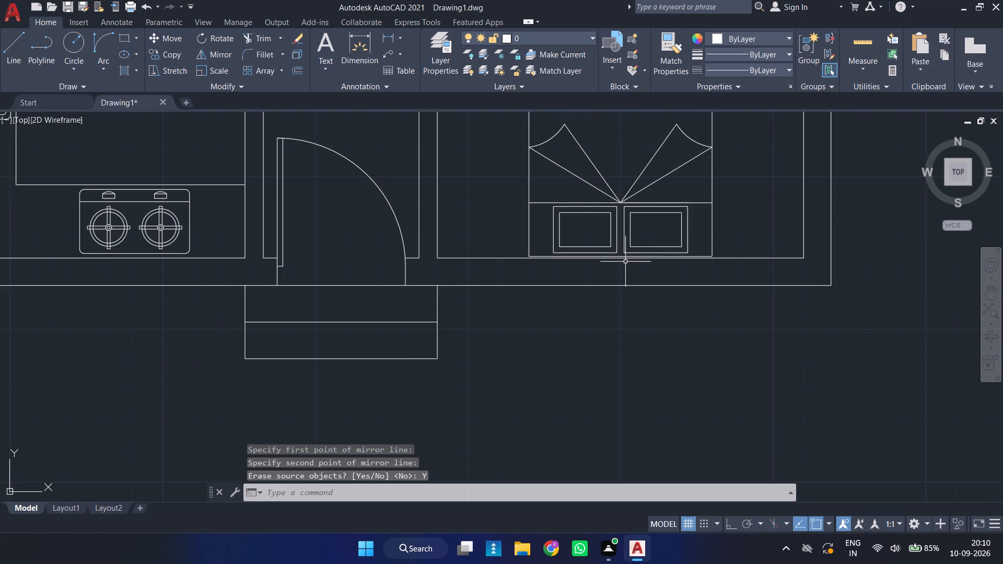
pyautogui.moveTo(611, 281); pyautogui.dragTo(571, 383, button='middle')
pyautogui.scroll(-1, 602, 297)
pyautogui.scroll(5, 573, 358)
pyautogui.moveTo(574, 351); pyautogui.dragTo(572, 279, button='middle')
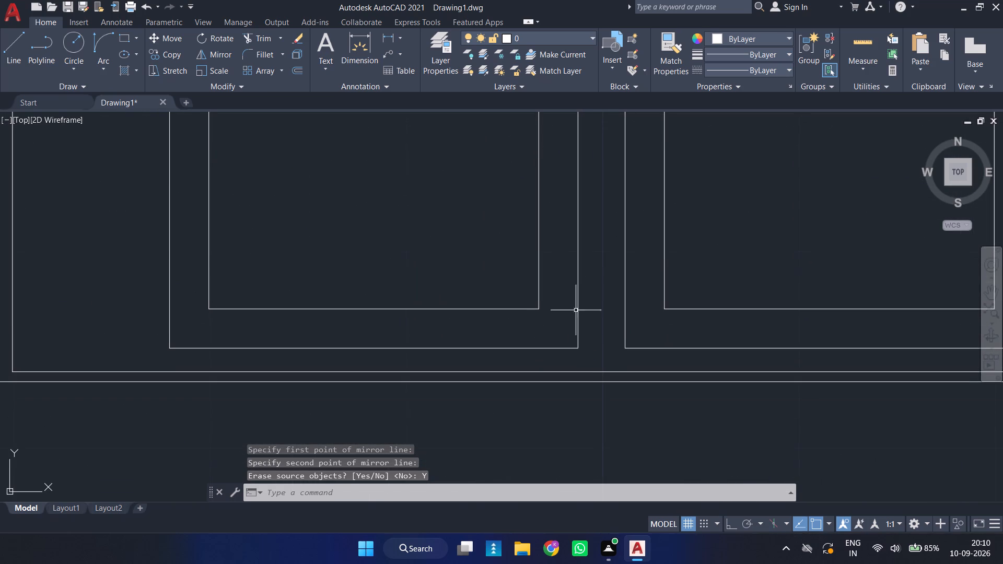
pyautogui.click(600, 369)
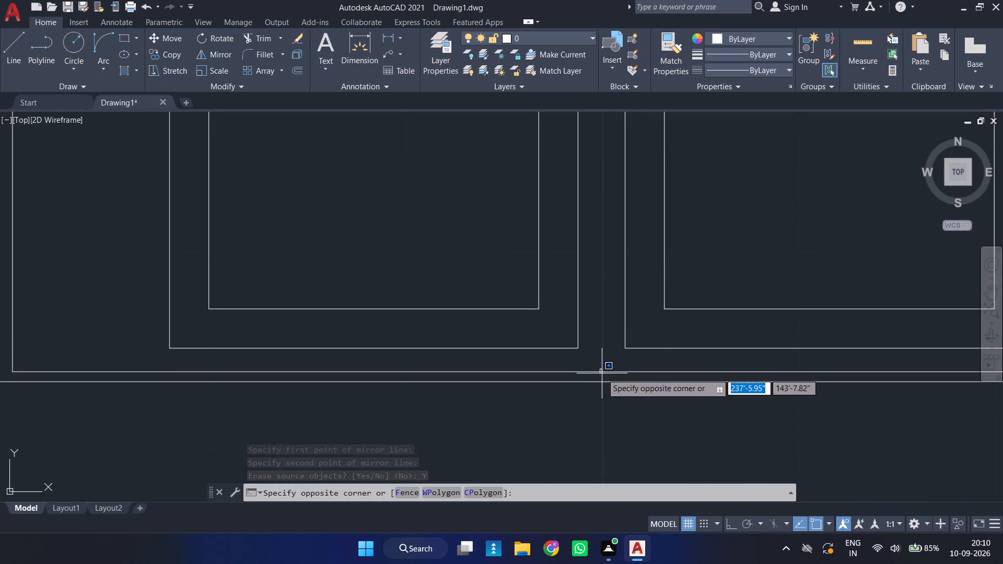
pyautogui.click(602, 373)
pyautogui.click(607, 373)
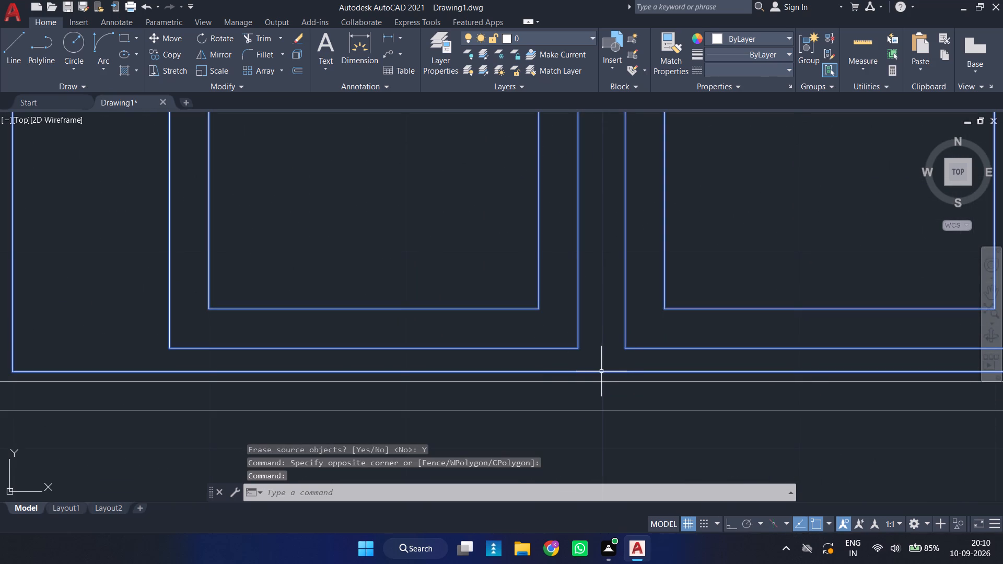
pyautogui.press('m')
pyautogui.press('space')
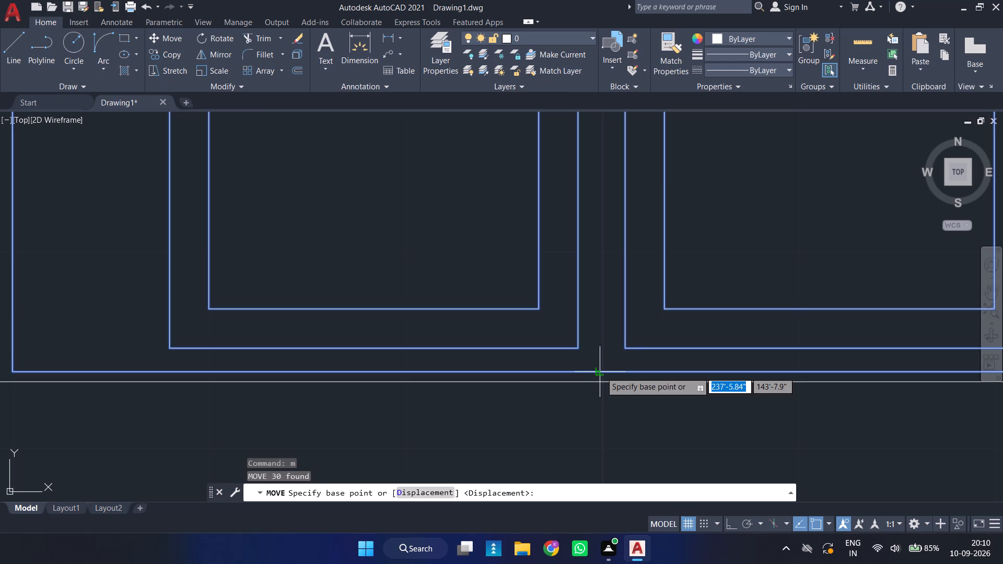
pyautogui.click(601, 372)
pyautogui.click(601, 365)
pyautogui.scroll(-3, 613, 366)
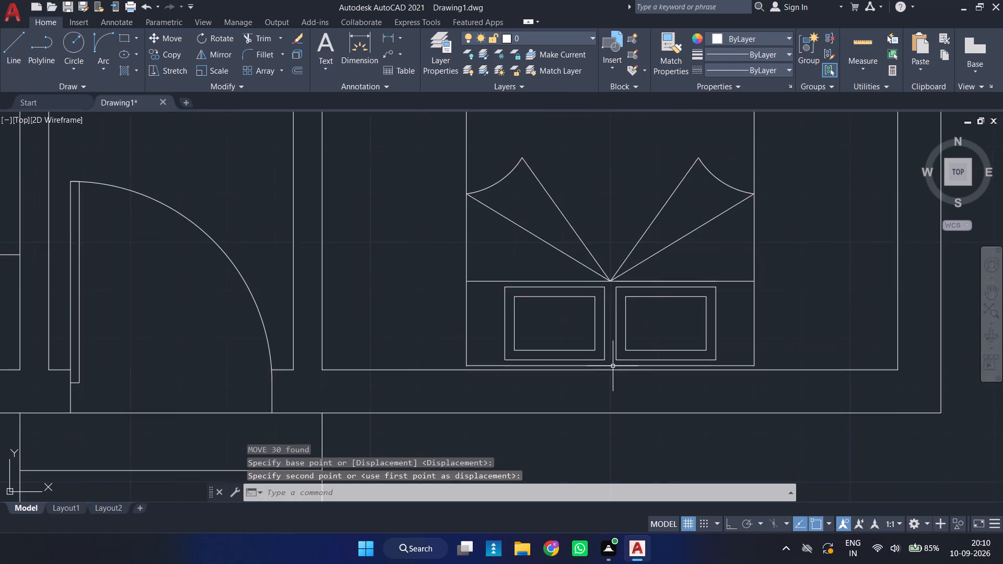
# Move the lower-right bed straight up a little more from its head edge's midpoint, widening the gap to the bottom wall.
pyautogui.scroll(-3, 613, 366)
pyautogui.moveTo(539, 352); pyautogui.dragTo(527, 441, button='middle')
pyautogui.scroll(-3, 531, 426)
pyautogui.scroll(2, 531, 426)
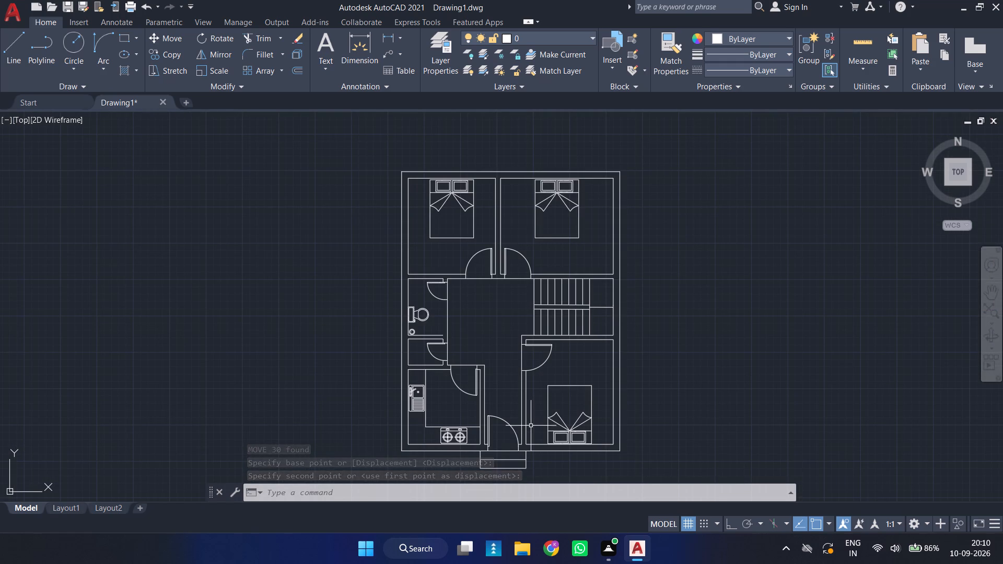
pyautogui.scroll(3, 585, 441)
pyautogui.moveTo(558, 444); pyautogui.dragTo(553, 386, button='middle')
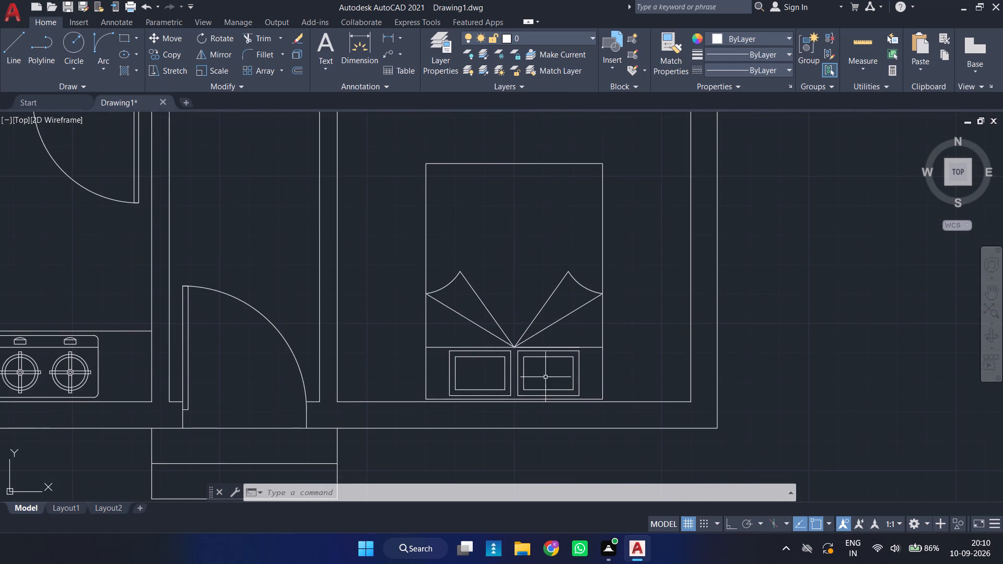
pyautogui.press('space')
pyautogui.scroll(3, 507, 391)
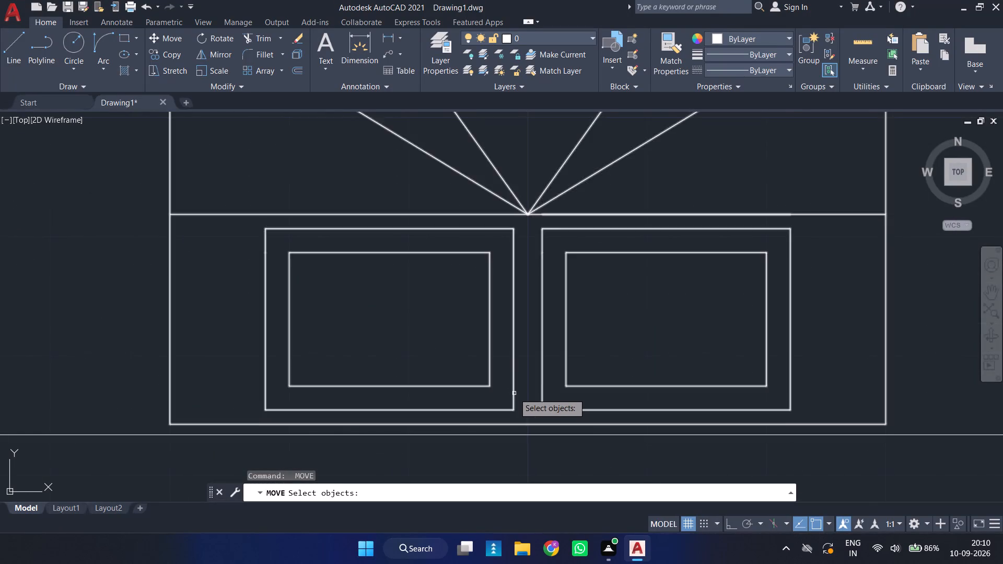
pyautogui.click(514, 393)
pyautogui.rightClick(512, 391)
pyautogui.click(528, 423)
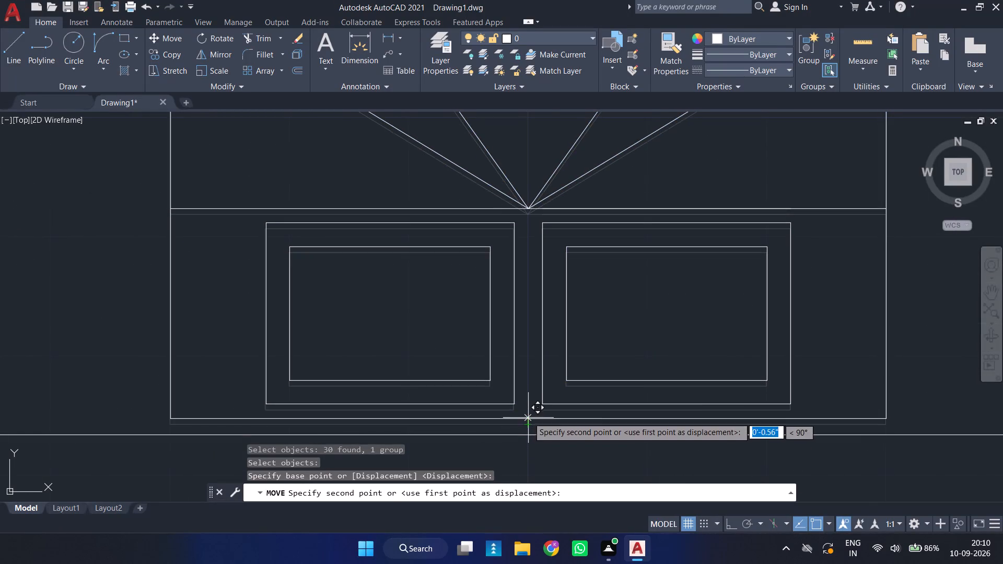
pyautogui.click(528, 415)
pyautogui.scroll(-4, 531, 408)
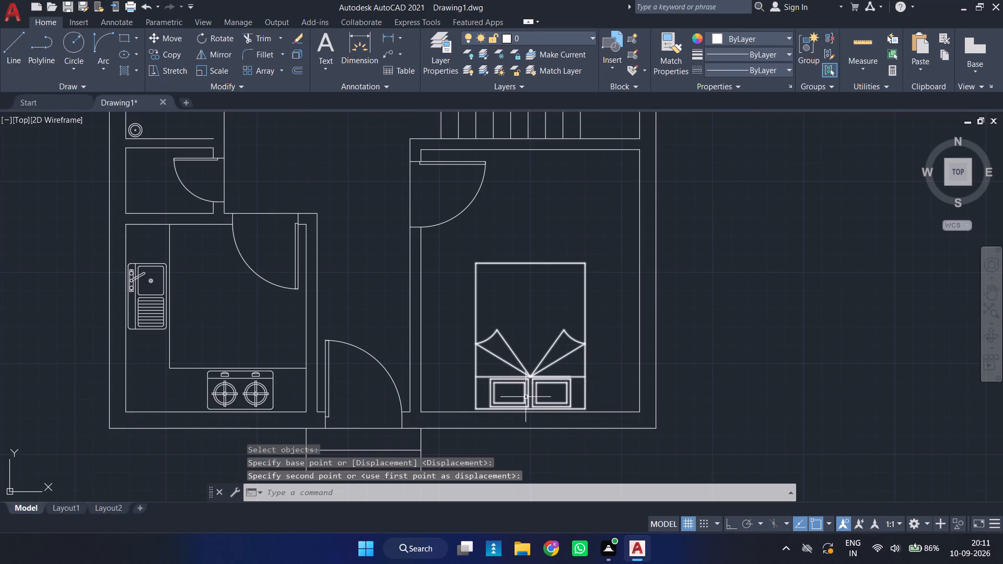
pyautogui.scroll(-2, 542, 381)
pyautogui.press('Escape')
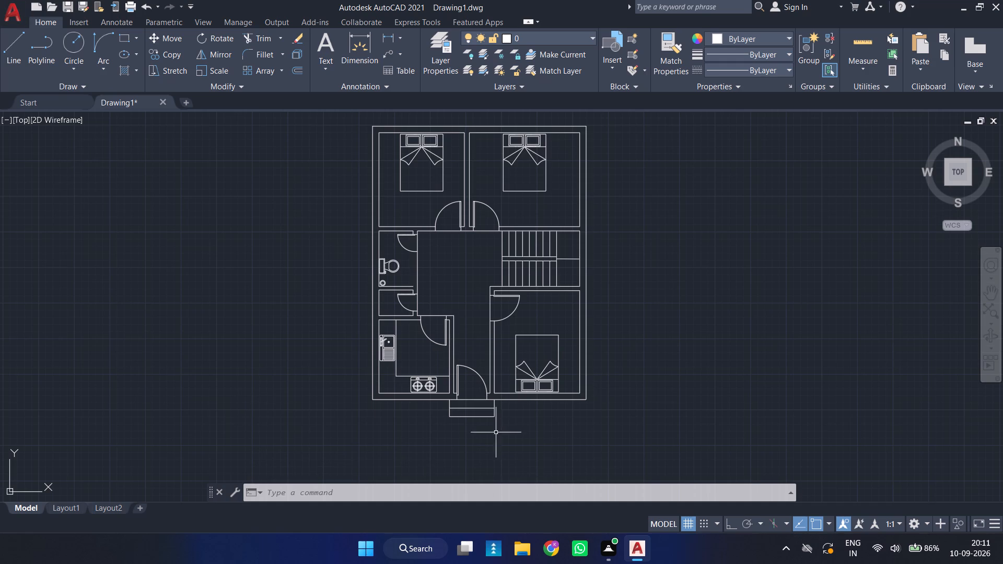
# Create a multiline text box with 2.5" Arial text inside the main entrance doorway and widen it to fit a label.
pyautogui.scroll(3, 438, 395)
pyautogui.moveTo(551, 429); pyautogui.dragTo(482, 353, button='middle')
pyautogui.scroll(1, 481, 331)
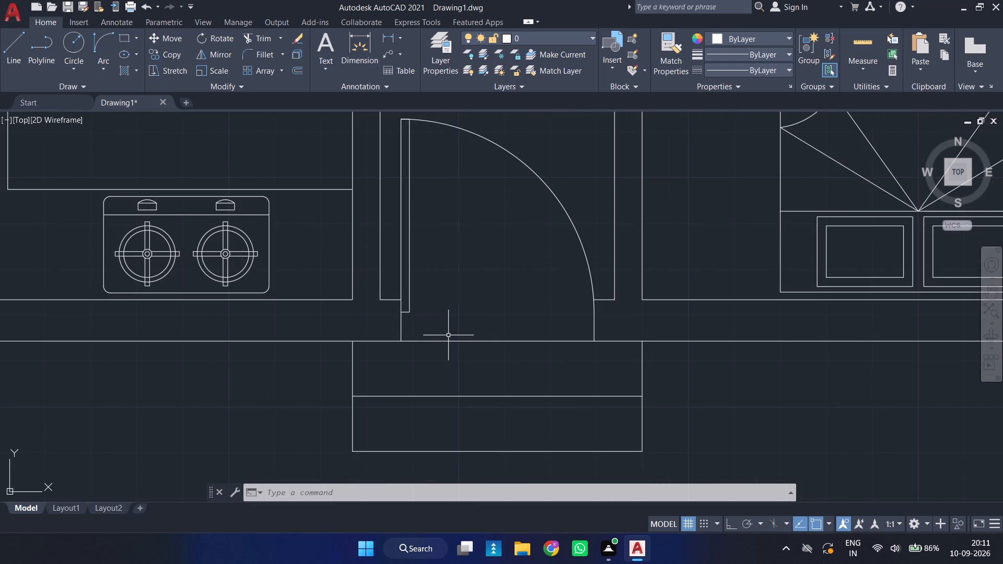
pyautogui.press('m')
pyautogui.press('t')
pyautogui.press('Return')
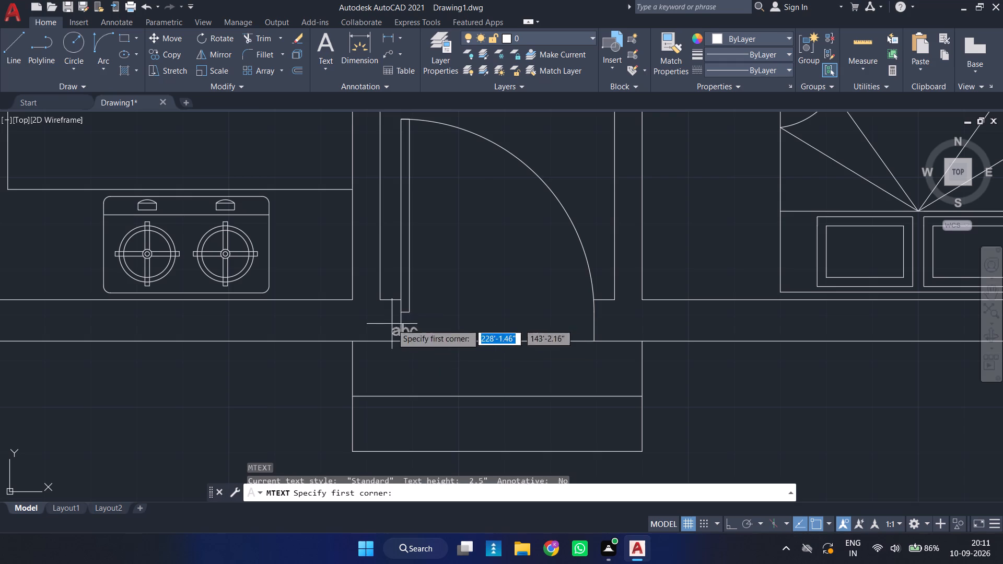
pyautogui.click(447, 295)
pyautogui.click(440, 331)
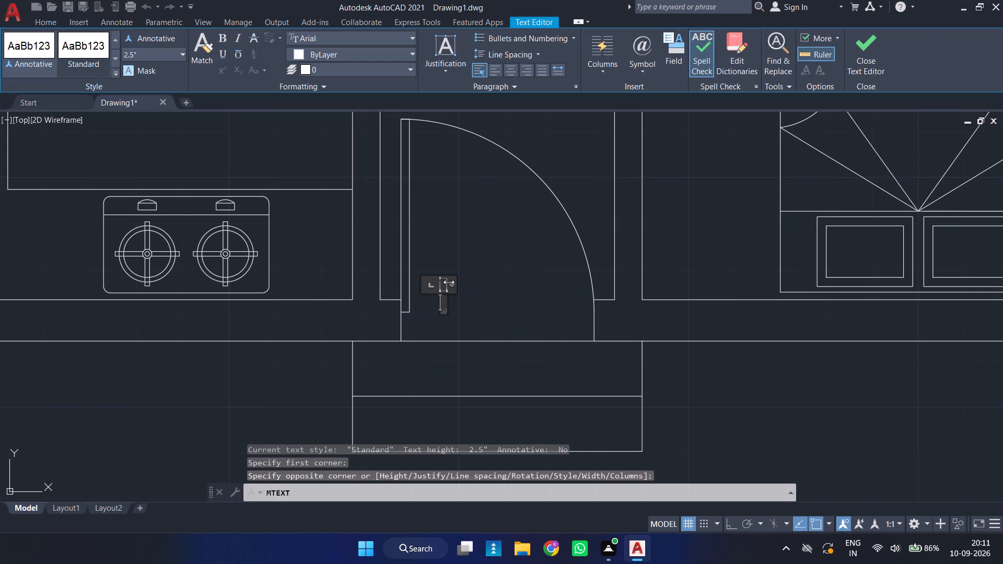
pyautogui.moveTo(450, 284); pyautogui.dragTo(547, 298)
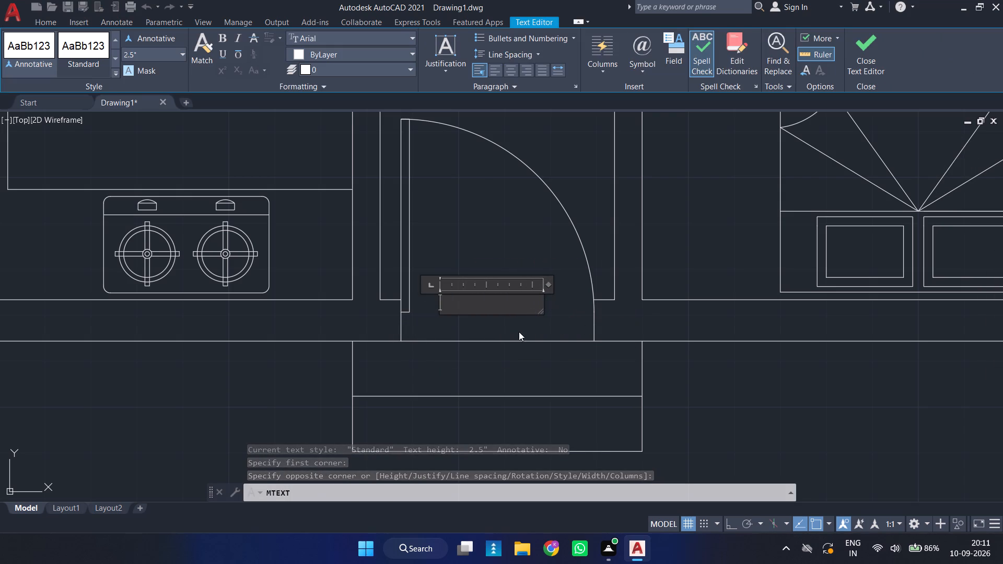
# Enter the label ENTRY in capitals in the doorway text box and save the text.
pyautogui.write('entry')
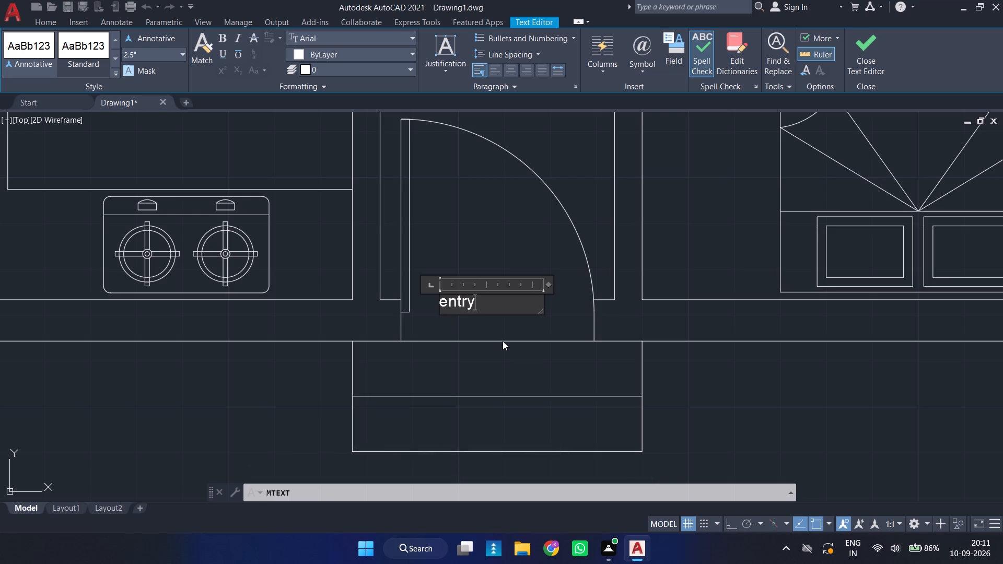
pyautogui.press('BackSpace')
pyautogui.press('BackSpace')
pyautogui.press('BackSpace')
pyautogui.press('BackSpace')
pyautogui.press('BackSpace')
pyautogui.press('BackSpace')
pyautogui.press('BackSpace')
pyautogui.press('BackSpace')
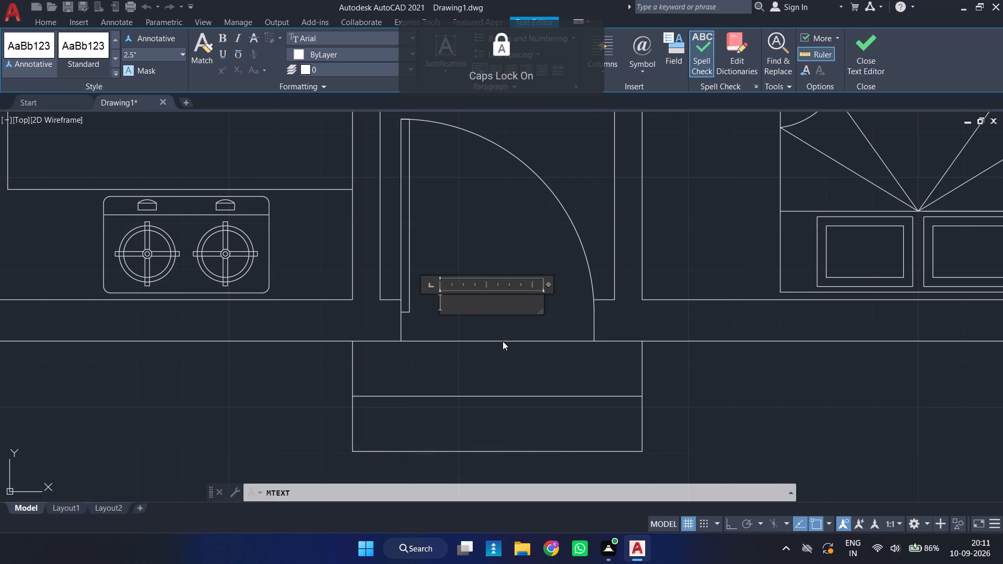
pyautogui.press('e')
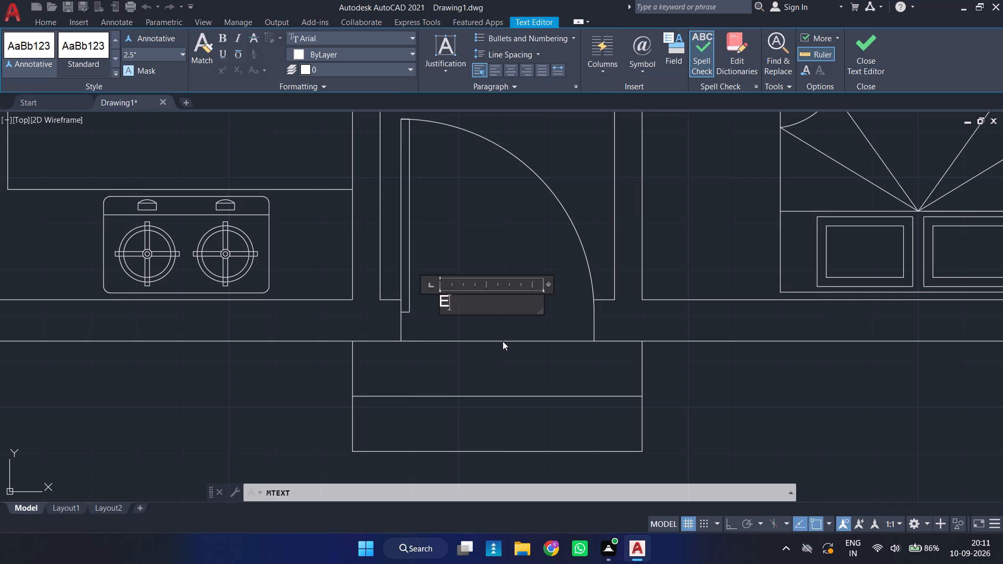
pyautogui.write('NTRY')
pyautogui.press('Return')
pyautogui.press('Return')
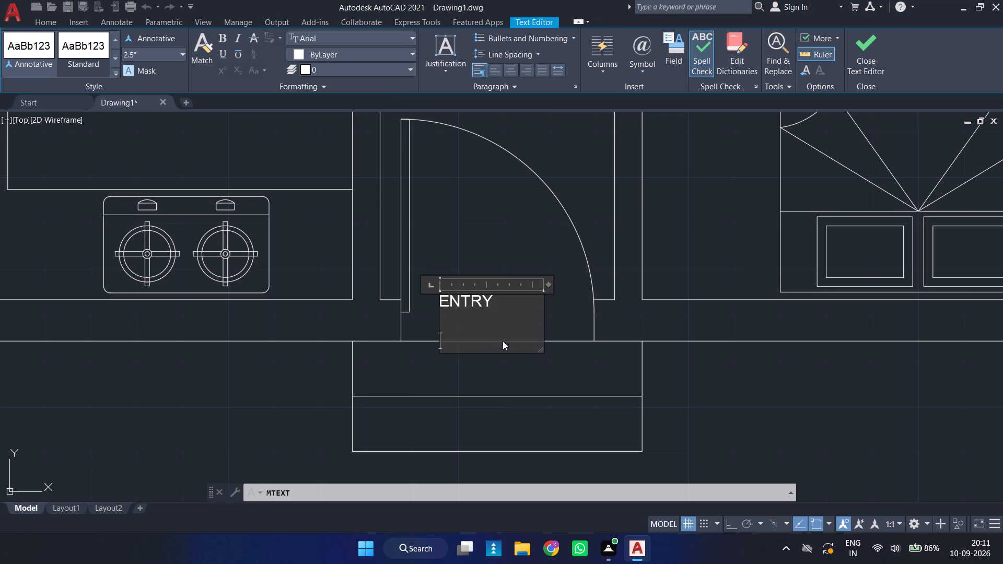
pyautogui.press('BackSpace')
pyautogui.press('BackSpace')
pyautogui.press('Escape')
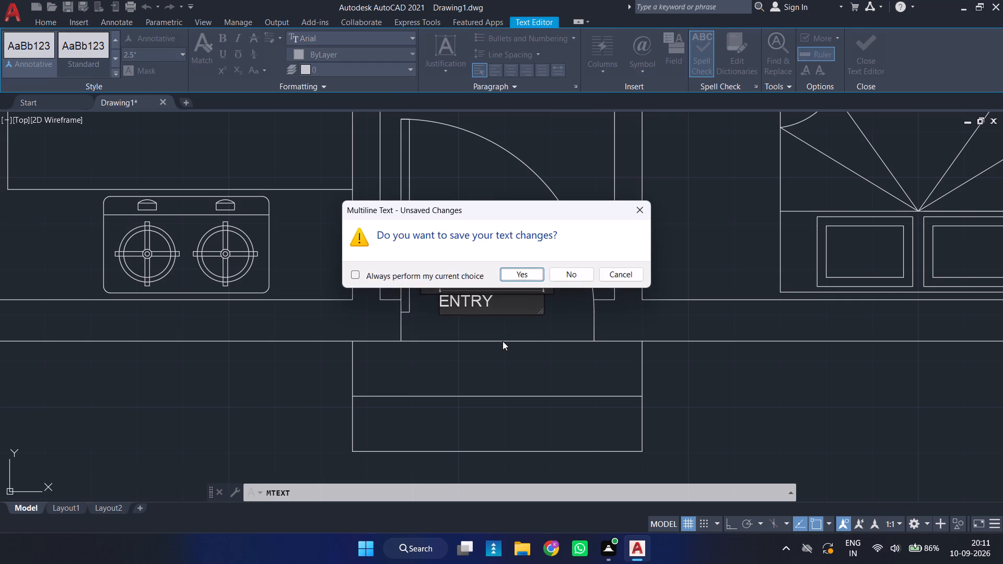
pyautogui.press('Return')
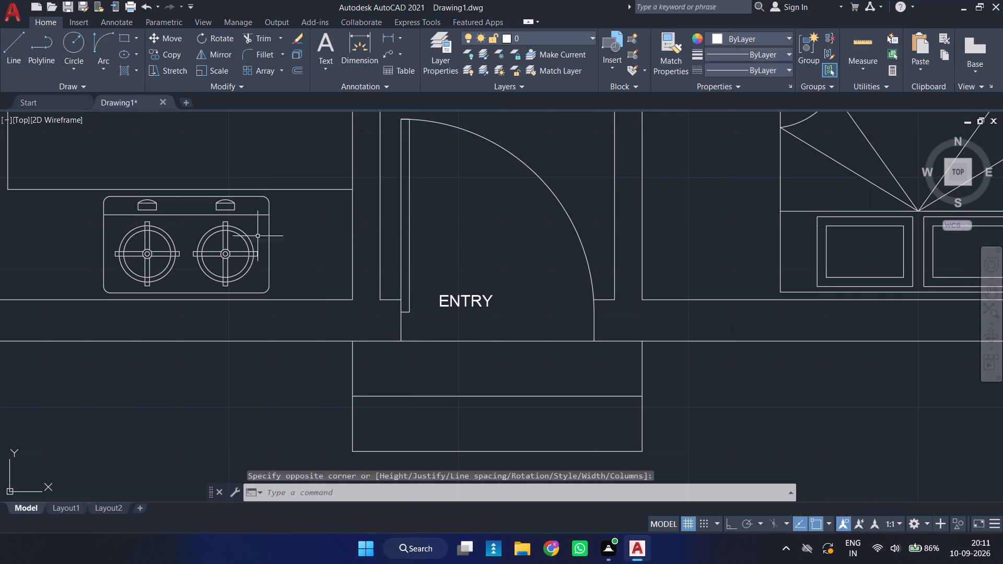
# Set the ENTRY label's text height to 8" in its properties.
pyautogui.click(478, 298)
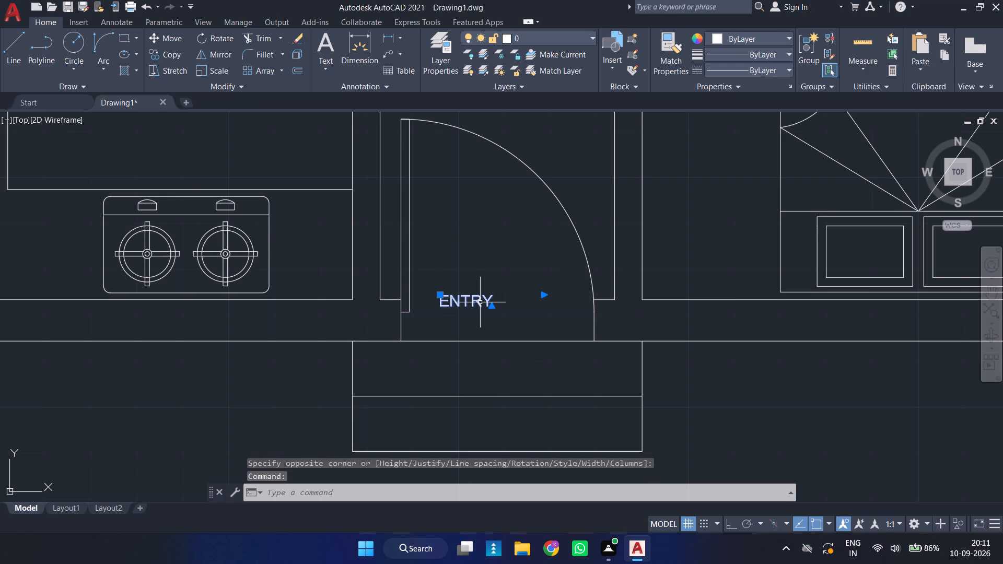
pyautogui.press('p')
pyautogui.press('r')
pyautogui.press('Return')
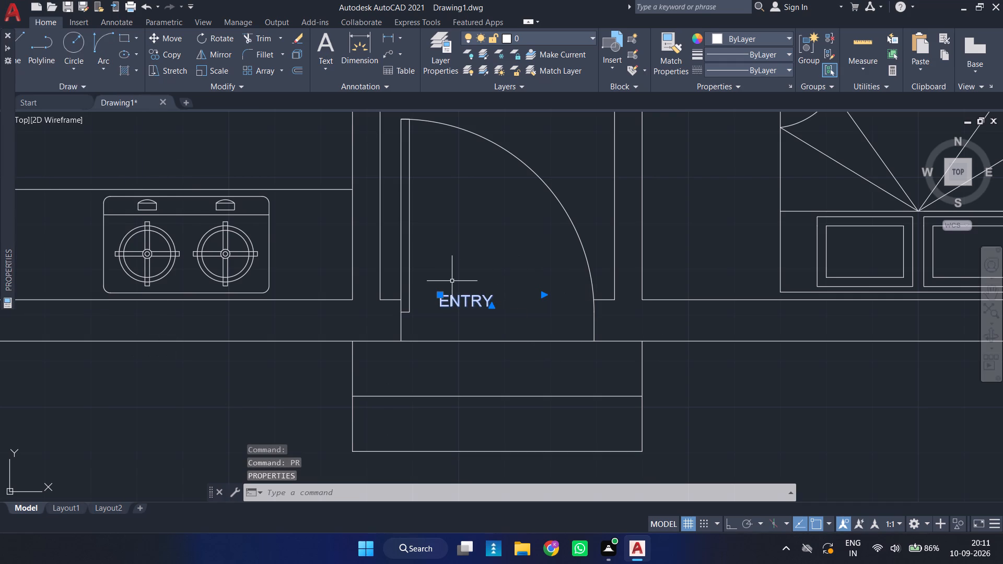
pyautogui.press('space')
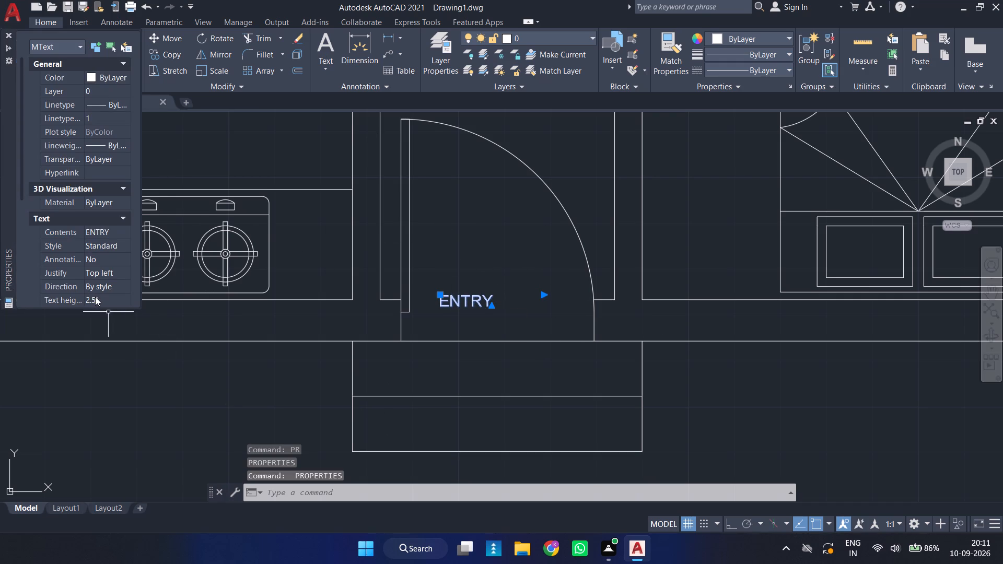
pyautogui.click(97, 297)
pyautogui.press('8')
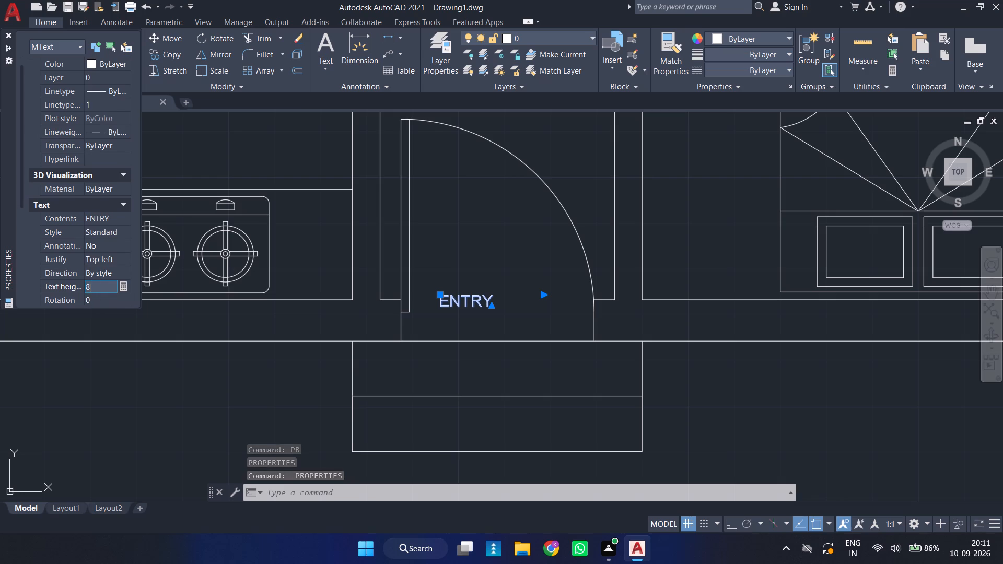
pyautogui.press('Return')
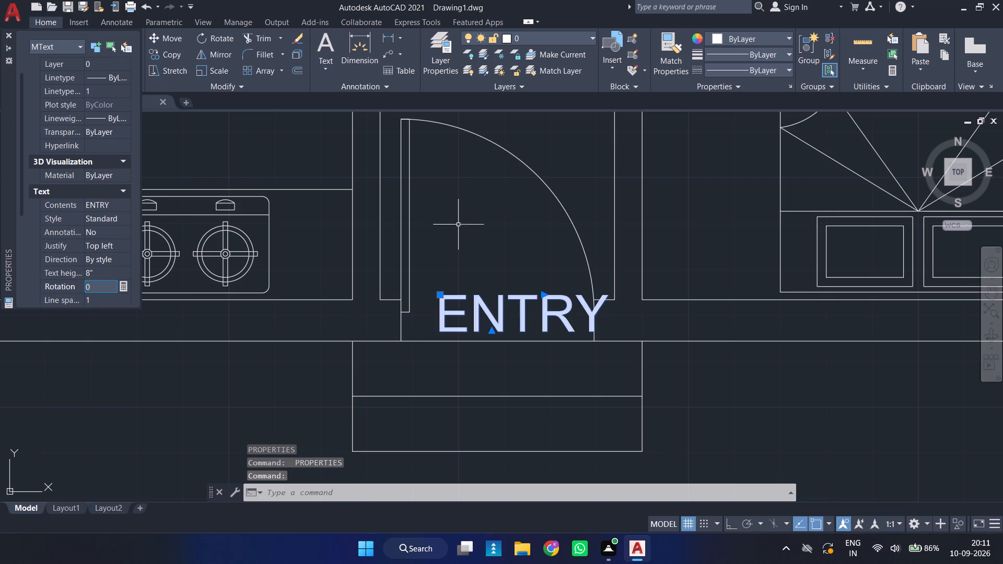
# Shift the ENTRY label horizontally to the left so it fits between the doorway's sides.
pyautogui.moveTo(440, 298); pyautogui.dragTo(427, 298)
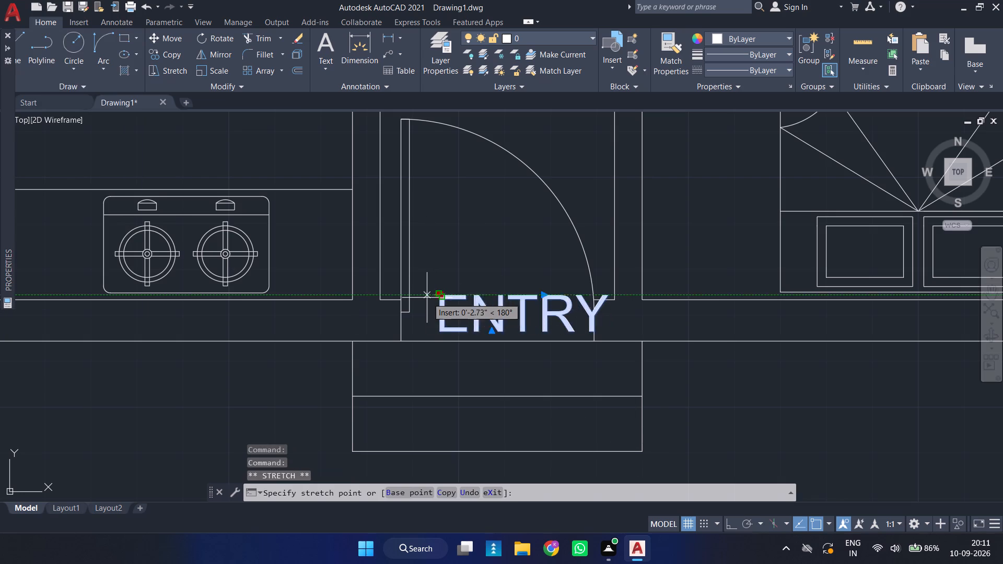
pyautogui.moveTo(427, 298); pyautogui.dragTo(418, 298)
pyautogui.click(418, 298)
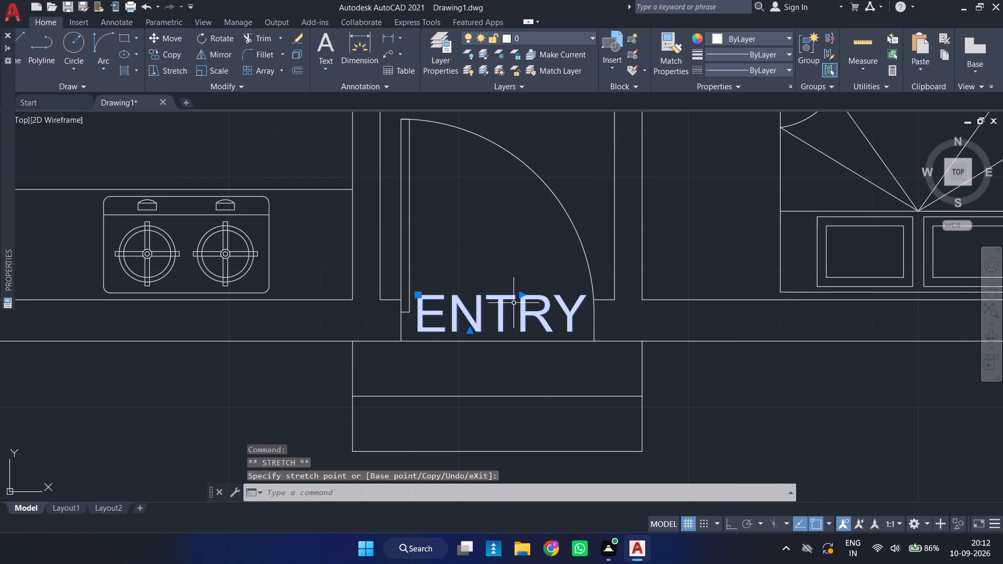
pyautogui.press('Escape')
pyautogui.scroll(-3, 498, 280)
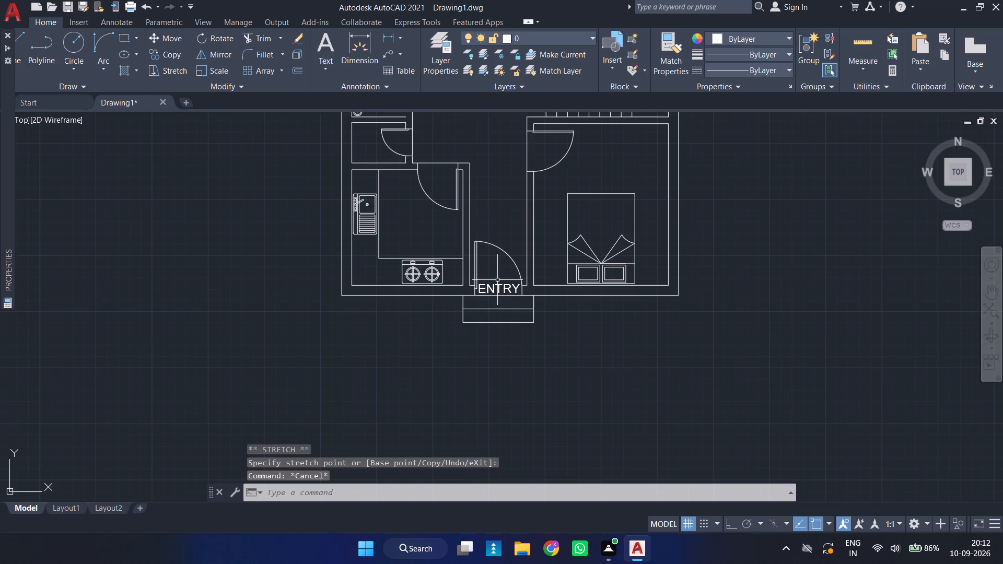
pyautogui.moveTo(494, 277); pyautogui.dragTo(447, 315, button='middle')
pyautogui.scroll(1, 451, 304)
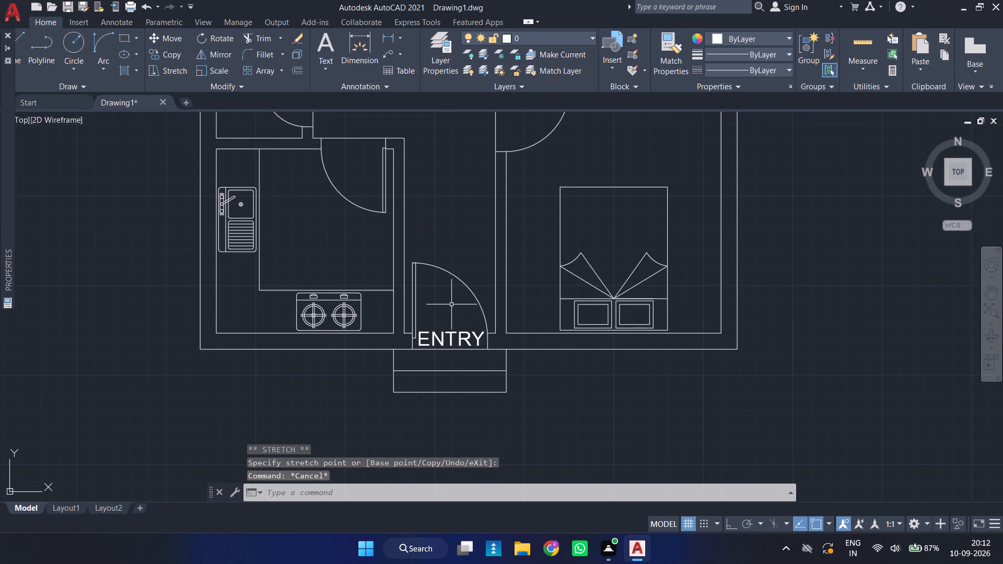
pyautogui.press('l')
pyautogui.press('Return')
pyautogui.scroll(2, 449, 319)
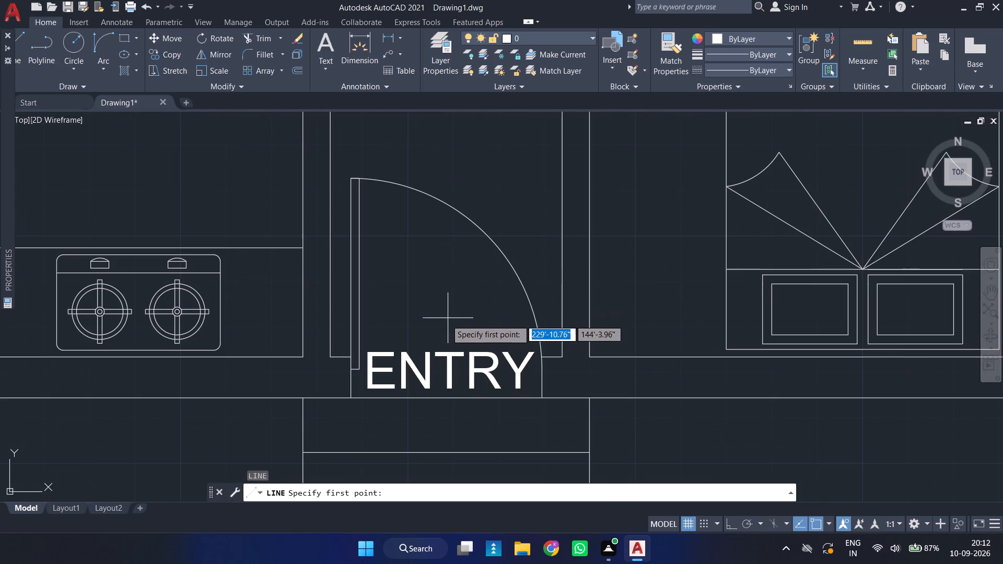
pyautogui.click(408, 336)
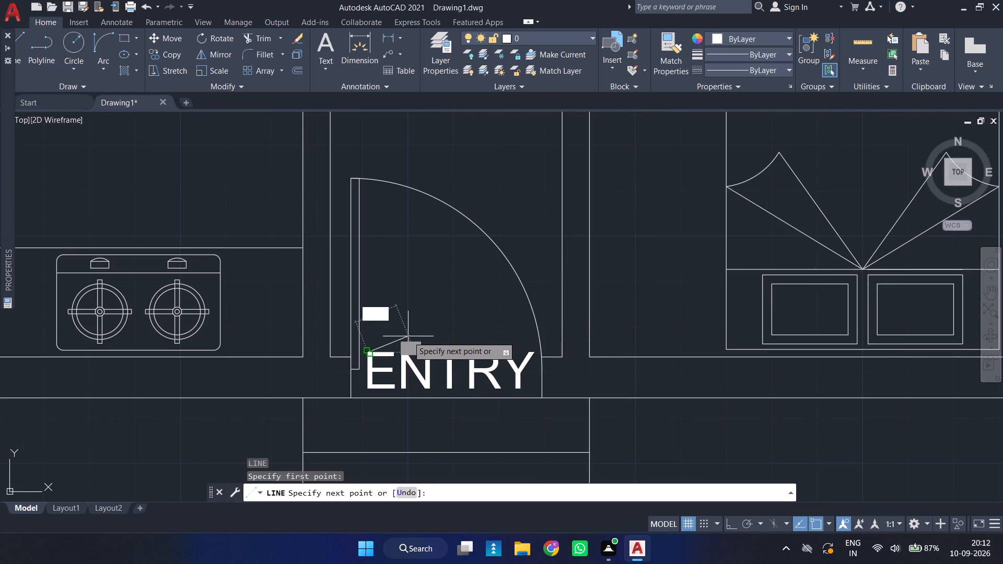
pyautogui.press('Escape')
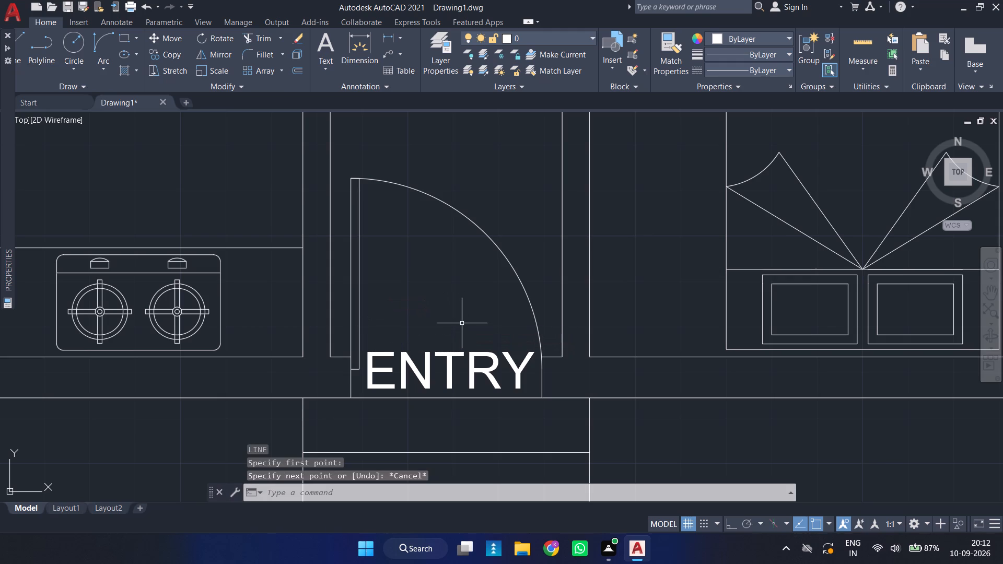
# Draw an upward-pointing triangle with lines just above the ENTRY label, about 10" wide and 4.8" high, with a horizontal base.
pyautogui.press('space')
pyautogui.press('F8')
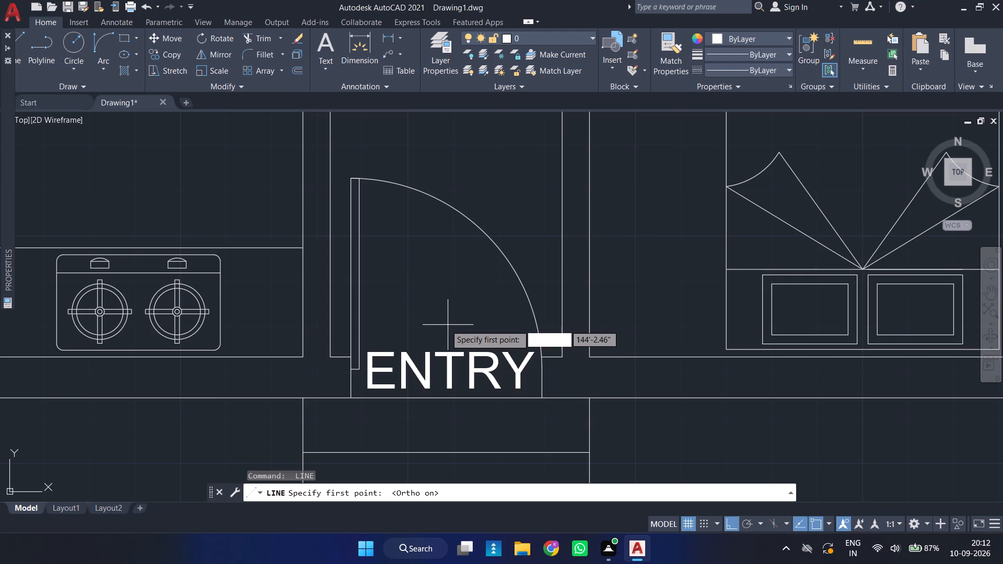
pyautogui.click(424, 329)
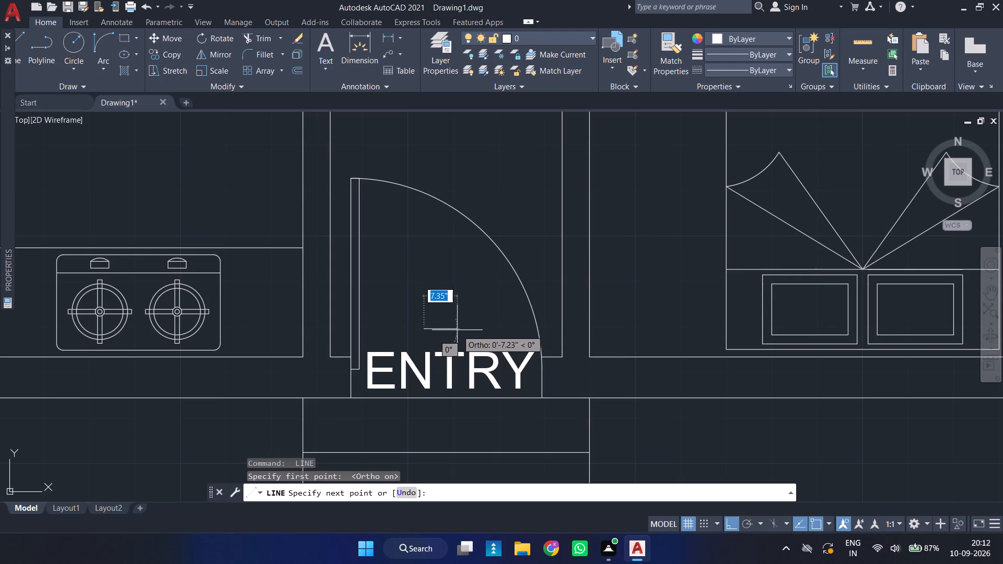
pyautogui.click(470, 332)
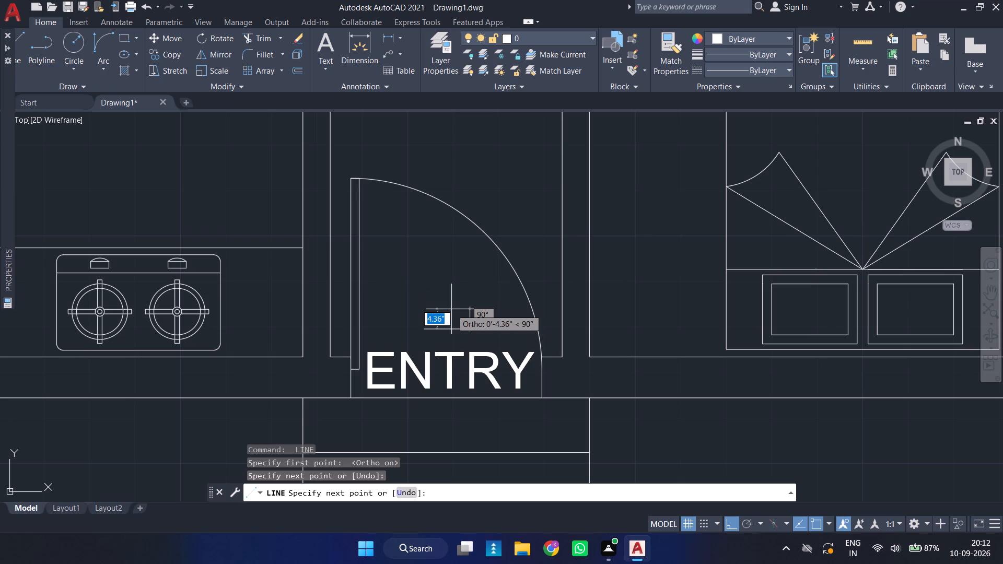
pyautogui.press('F8')
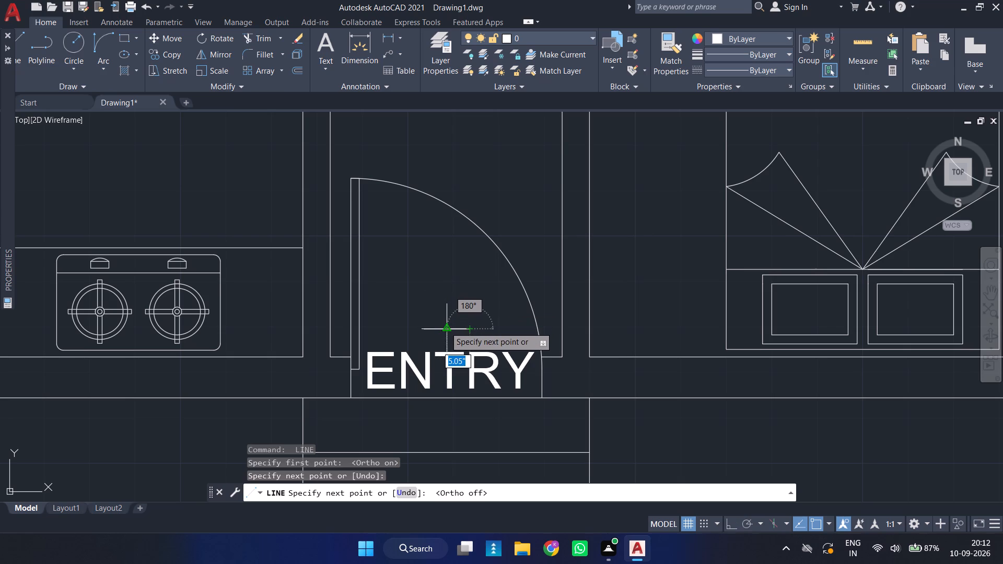
pyautogui.click(446, 307)
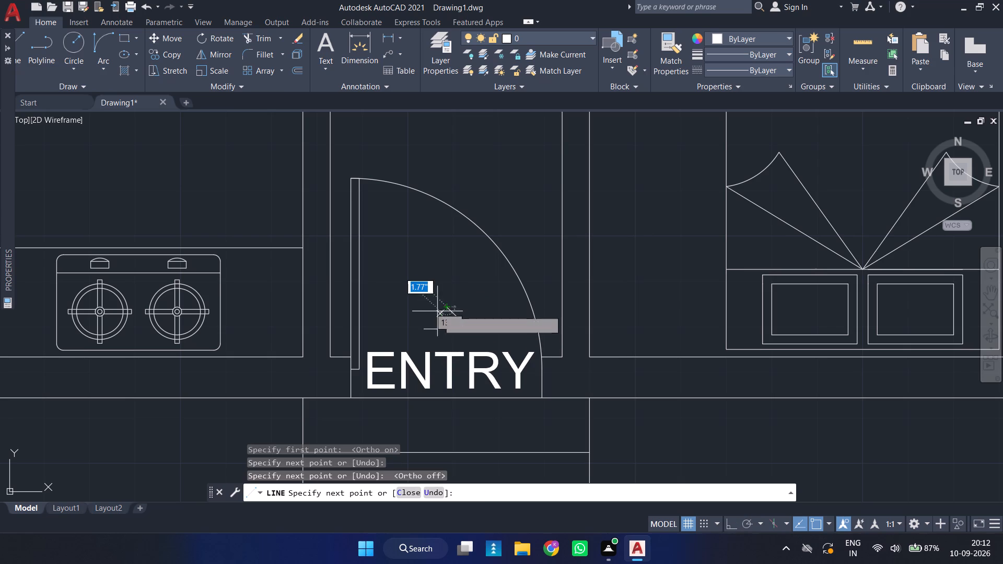
pyautogui.click(425, 325)
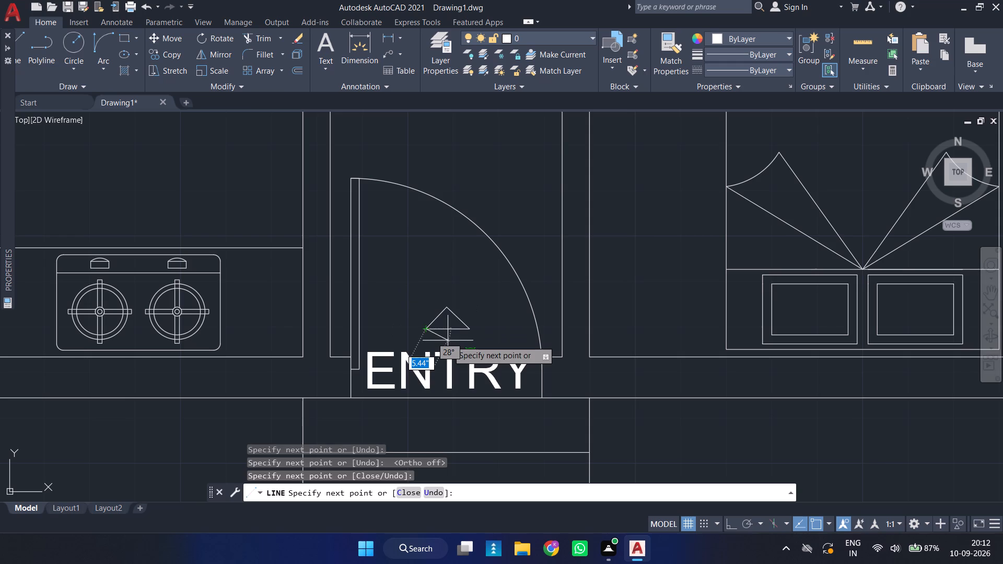
pyautogui.press('space')
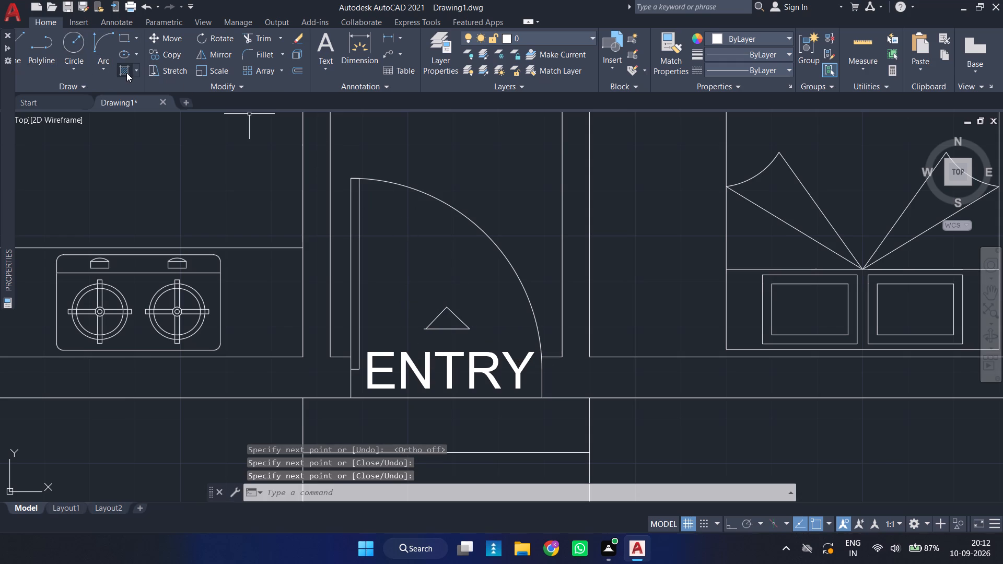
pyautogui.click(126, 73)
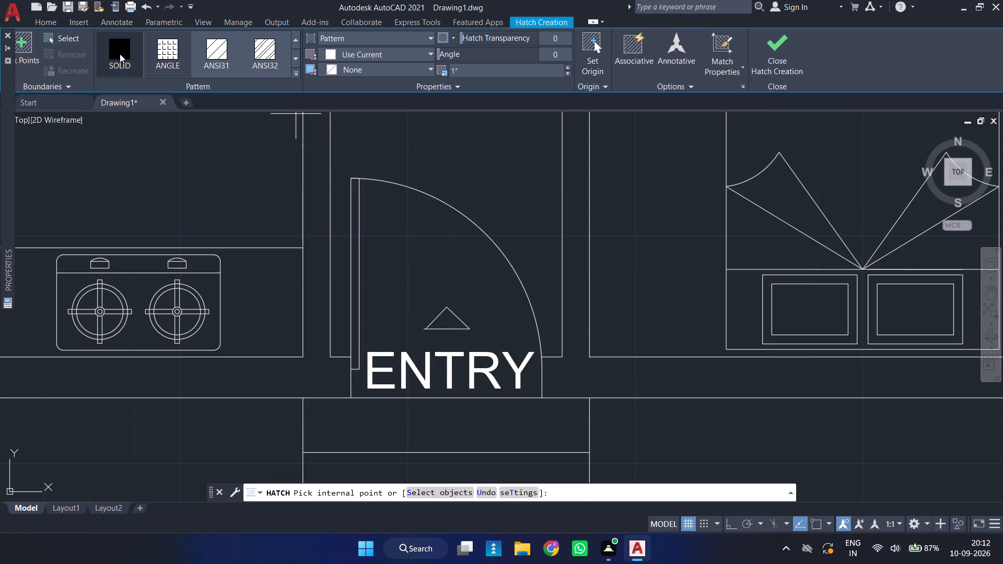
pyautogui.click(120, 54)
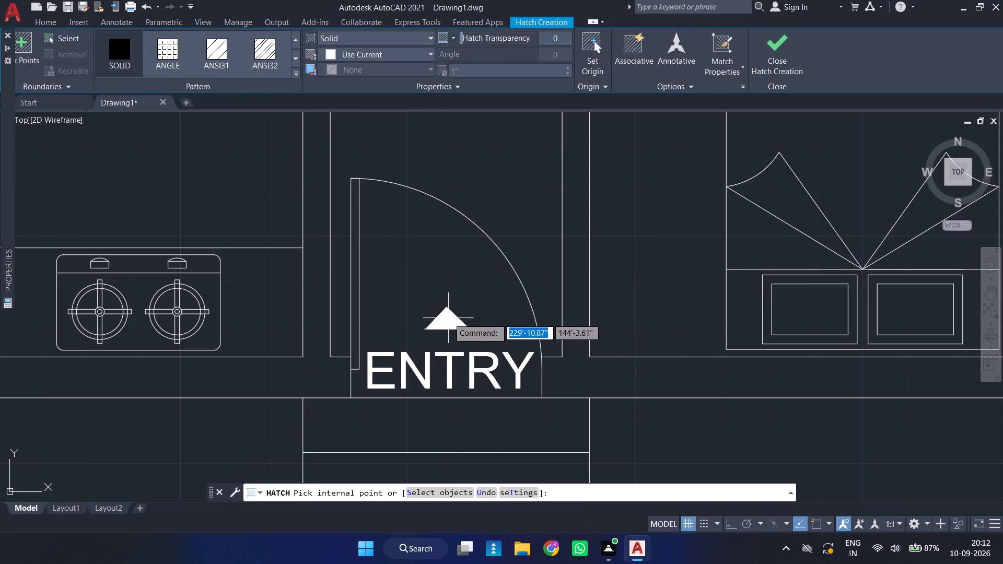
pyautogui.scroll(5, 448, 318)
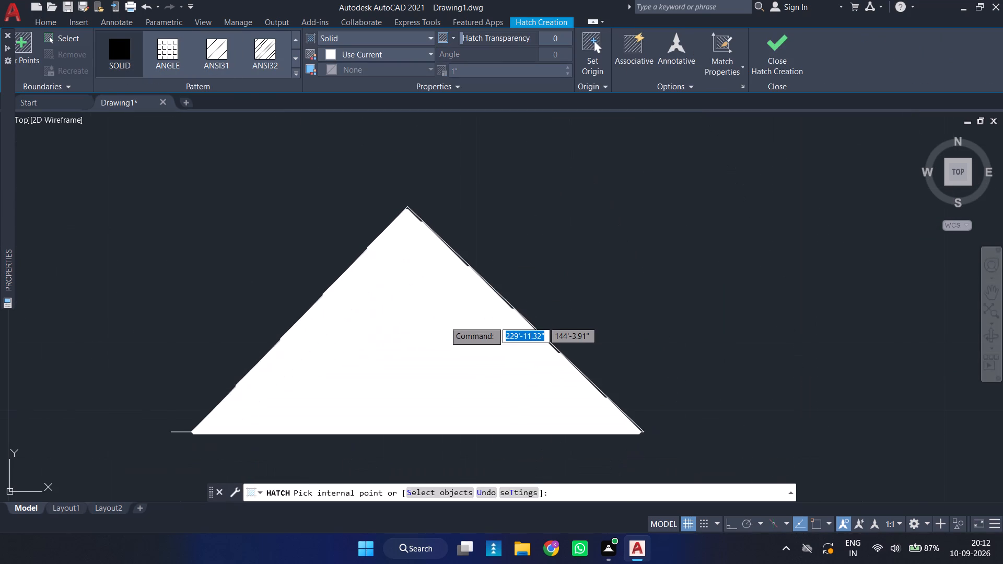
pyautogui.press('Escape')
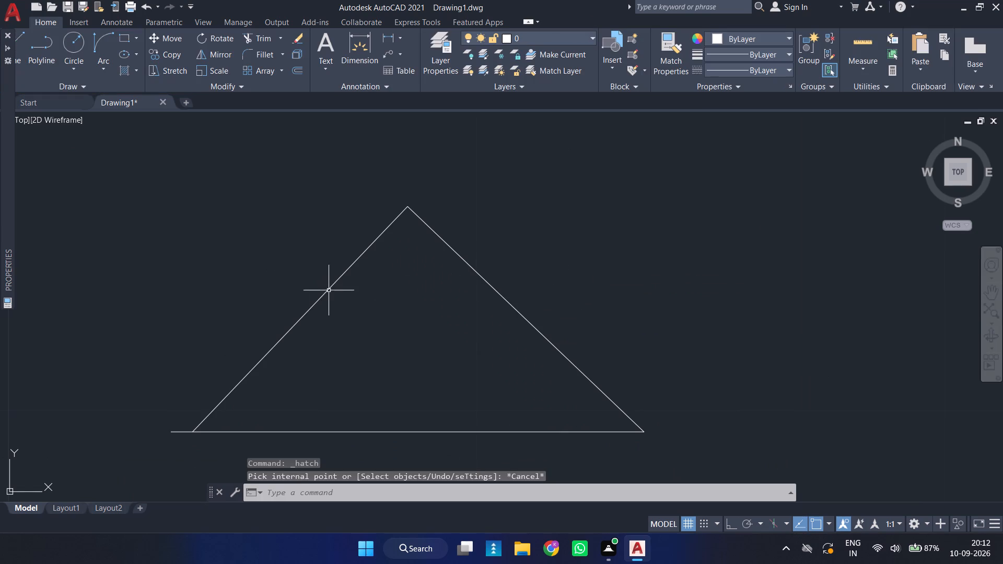
# Delete the left sloping side of the triangle above the ENTRY label.
pyautogui.click(328, 290)
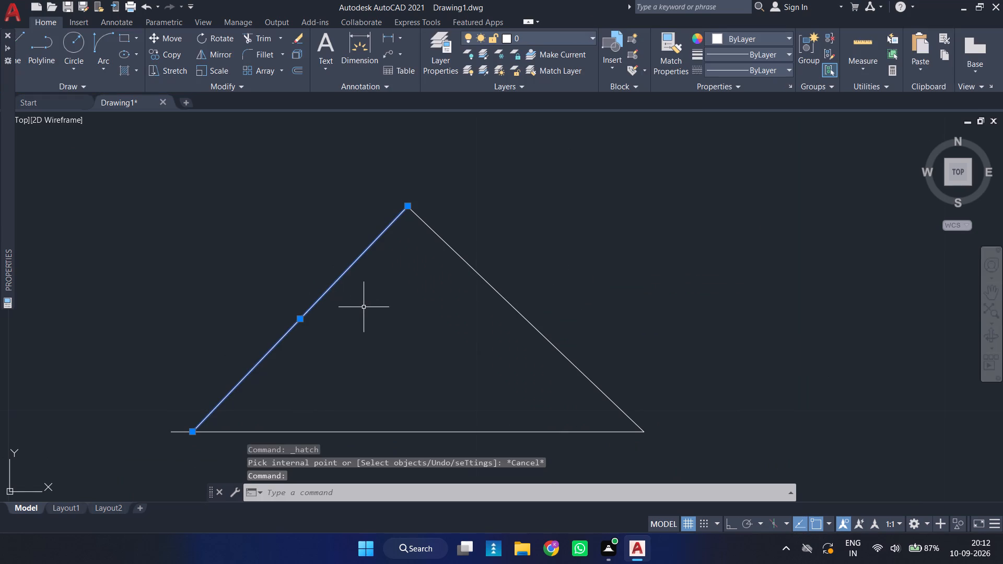
pyautogui.press('Delete')
# Mirror the triangle's remaining sloping side about a vertical line through its apex, keeping the original line.
pyautogui.press('m')
pyautogui.write('8I')
pyautogui.press('BackSpace')
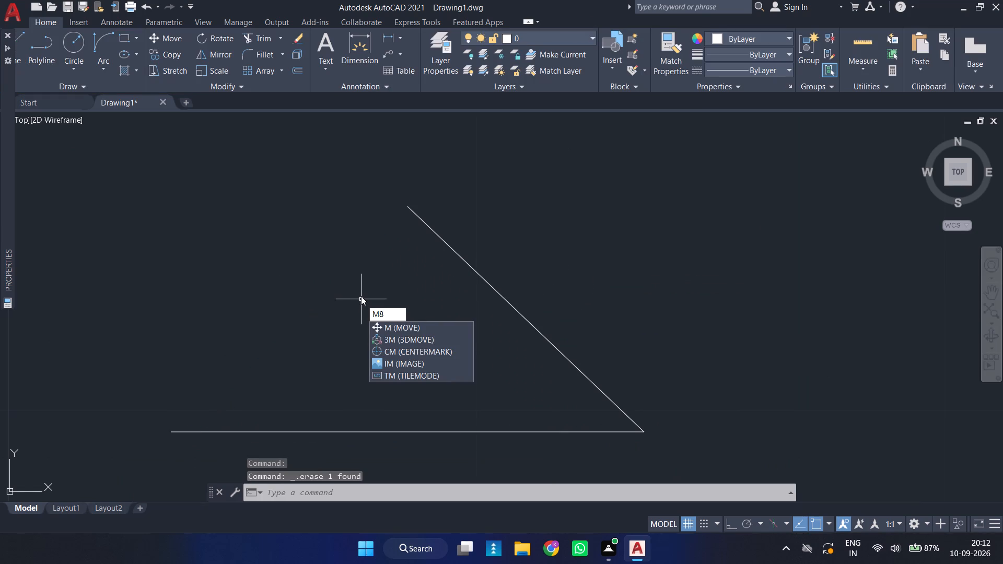
pyautogui.press('BackSpace')
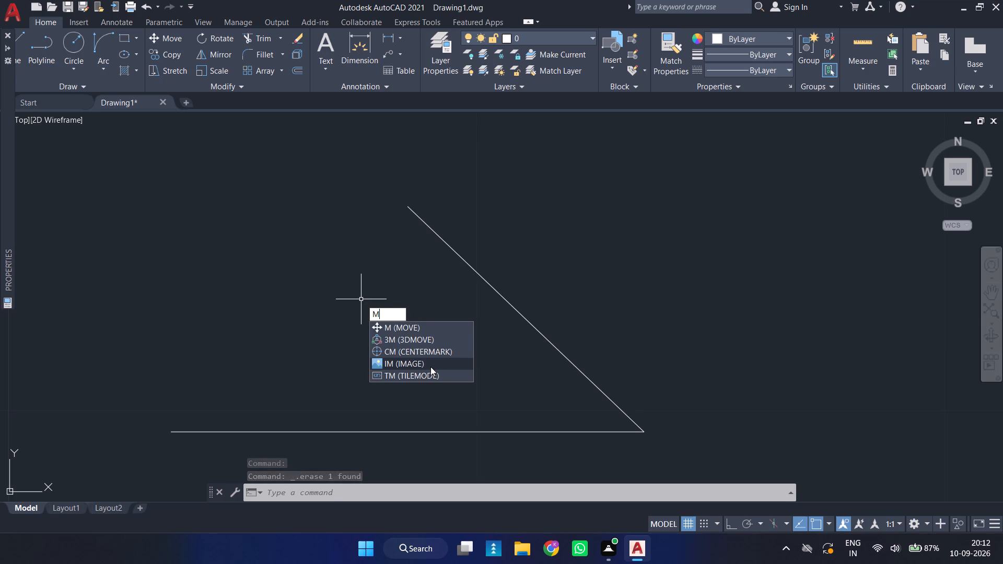
pyautogui.press('i')
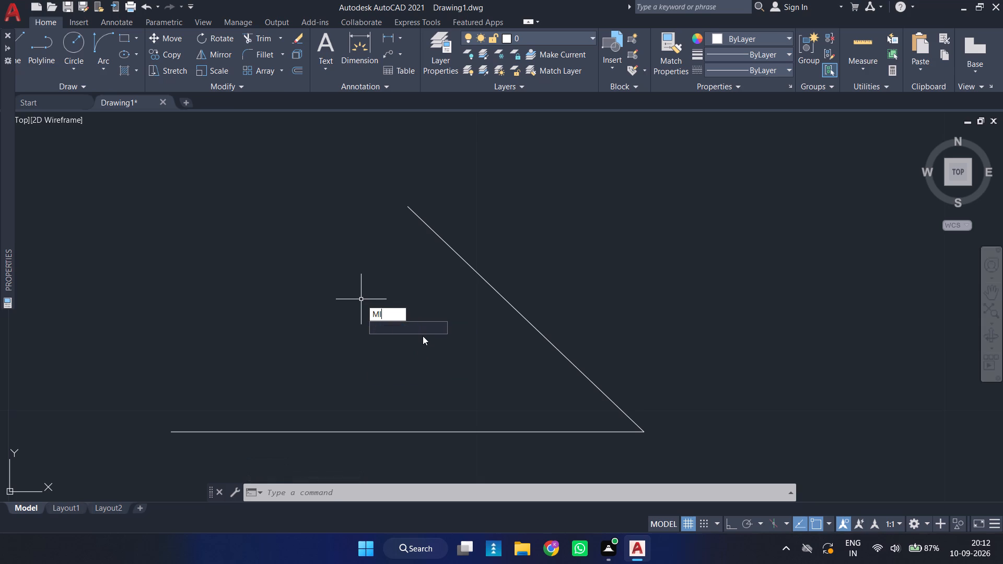
pyautogui.press('Return')
pyautogui.click(409, 207)
pyautogui.rightClick(410, 207)
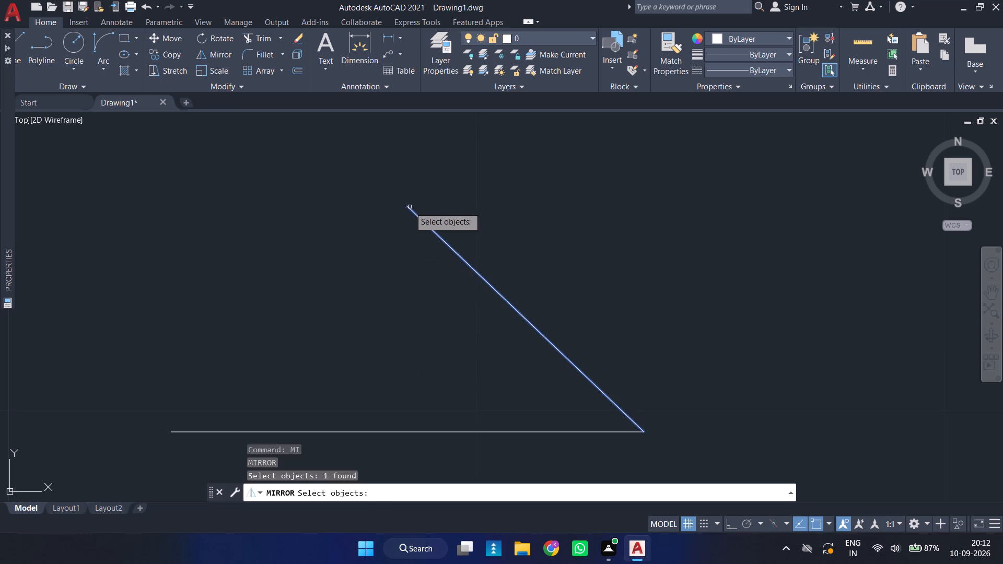
pyautogui.click(407, 205)
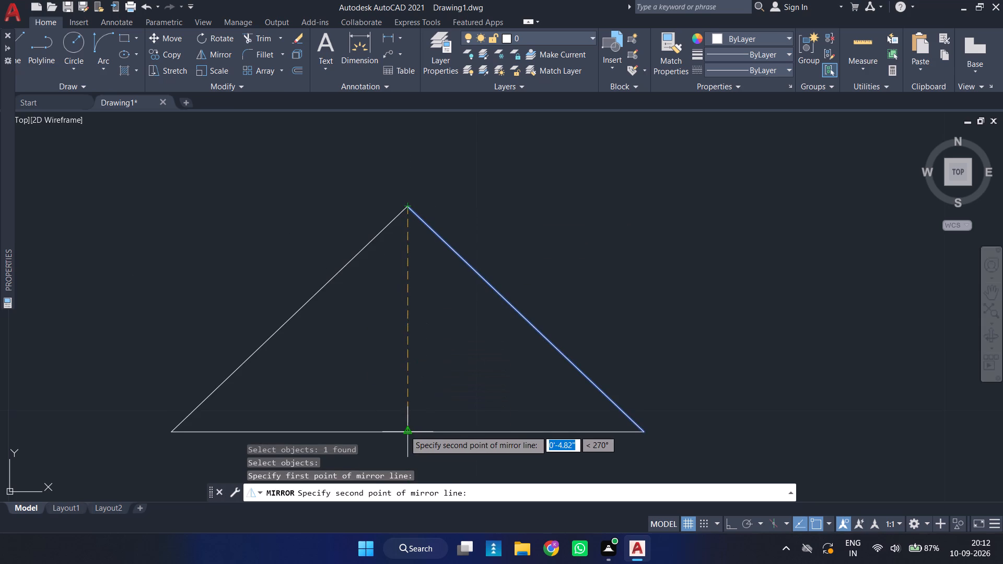
pyautogui.click(407, 433)
pyautogui.moveTo(444, 476); pyautogui.dragTo(407, 433)
pyautogui.press('Escape')
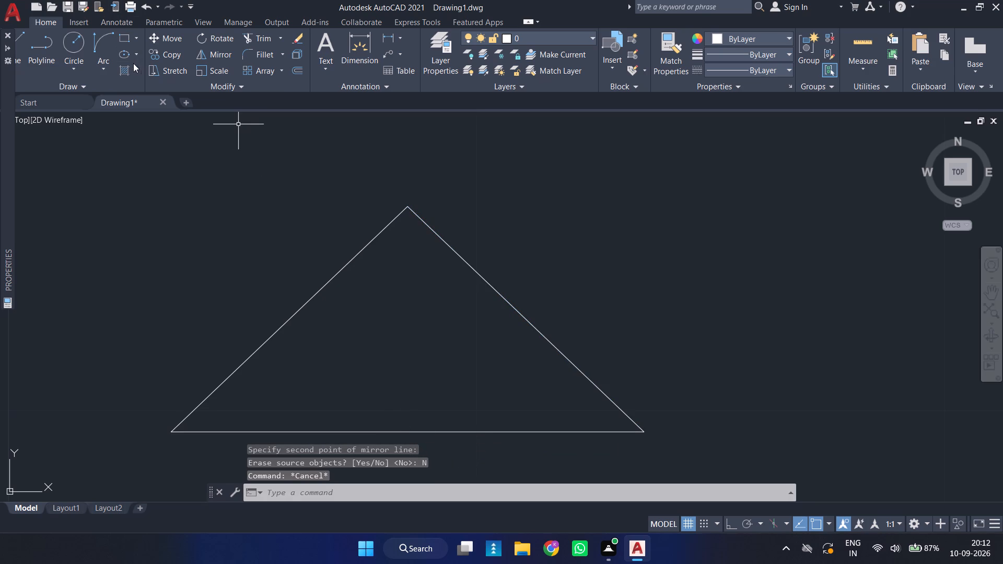
# Fill the inside of the triangle above the ENTRY label with a Solid hatch.
pyautogui.click(131, 66)
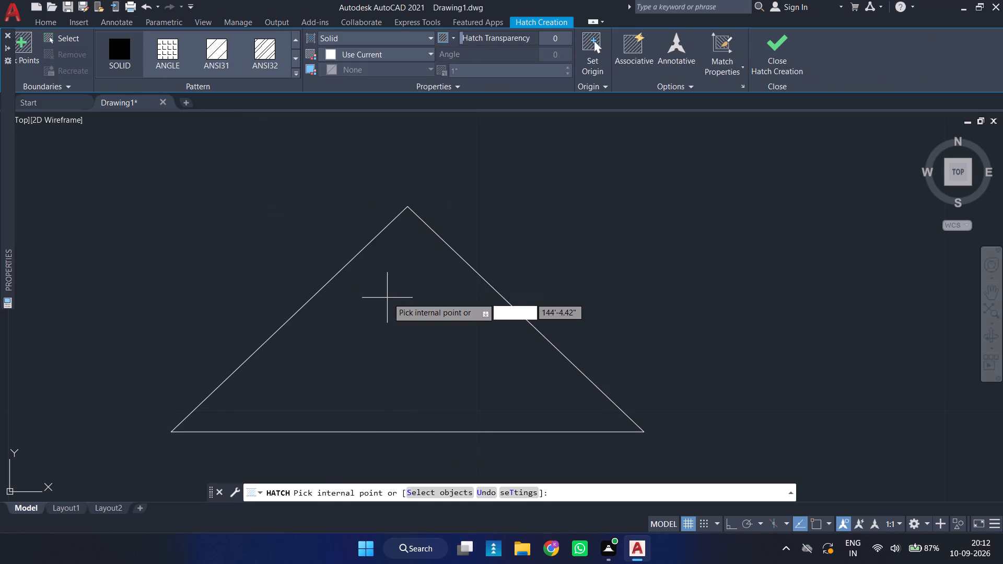
pyautogui.click(388, 298)
pyautogui.press('Escape')
# Add multiline text in the empty space beside the plan's upper bedrooms, reading BEDROOM-1 with 10'*11' on the second line.
pyautogui.scroll(-3, 499, 287)
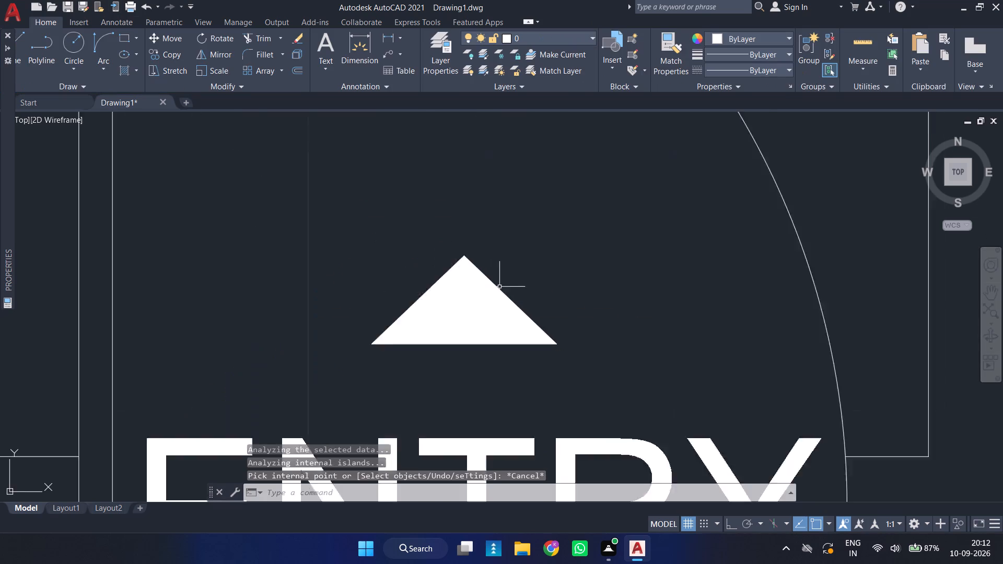
pyautogui.scroll(-4, 502, 281)
pyautogui.moveTo(524, 261); pyautogui.dragTo(522, 265, button='middle')
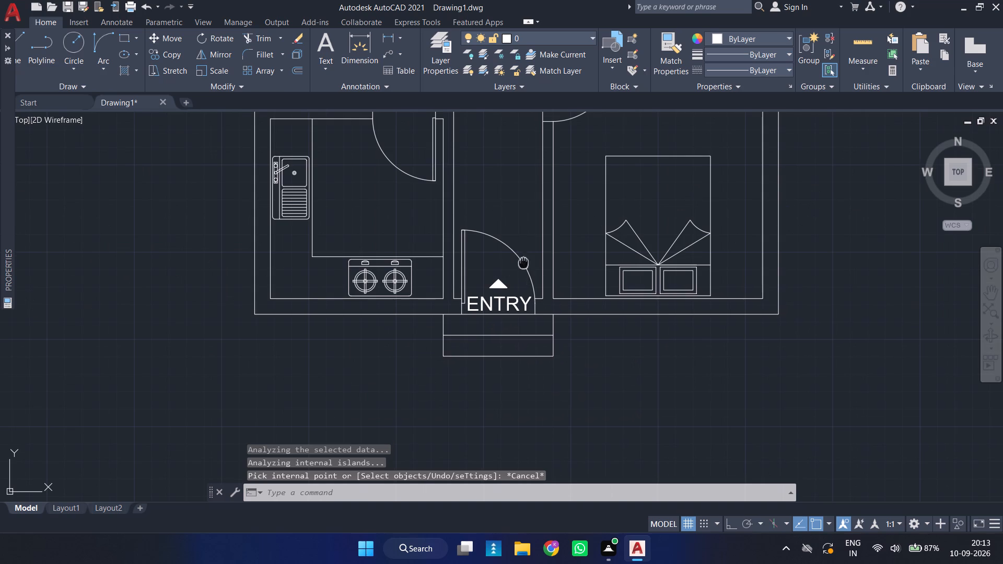
pyautogui.moveTo(522, 265); pyautogui.dragTo(482, 357, button='middle')
pyautogui.scroll(-1, 429, 310)
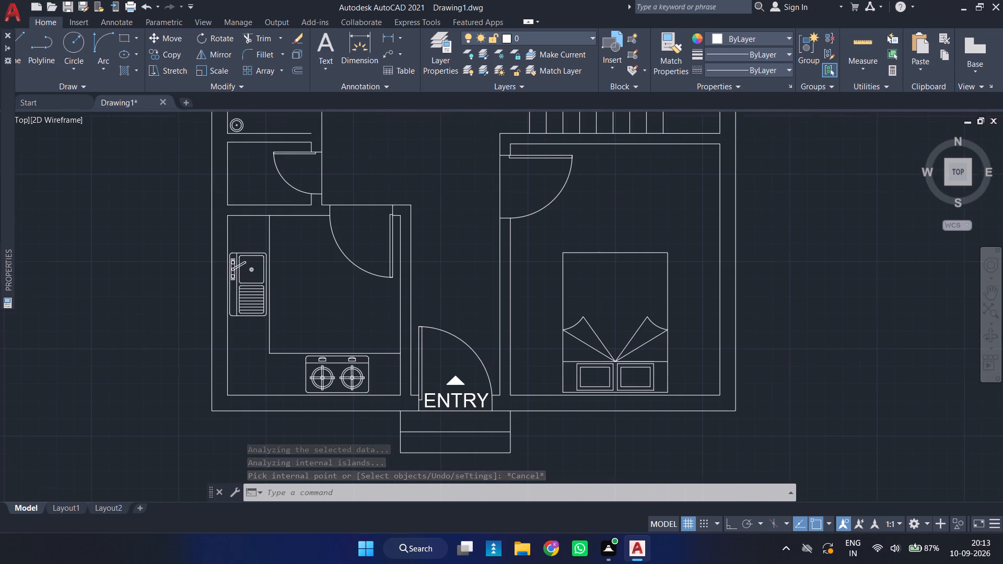
pyautogui.scroll(-1, 429, 310)
pyautogui.moveTo(434, 299); pyautogui.dragTo(427, 367, button='middle')
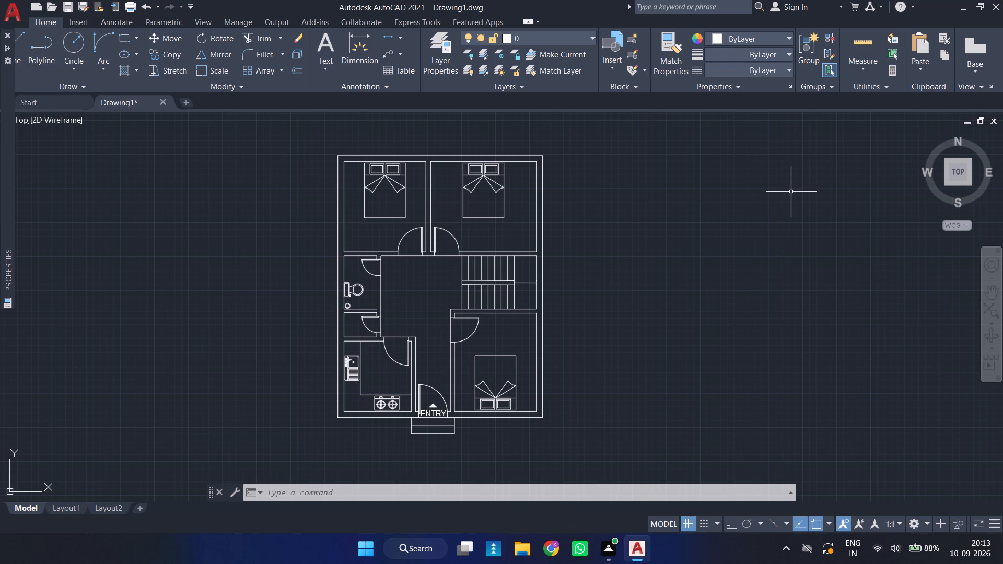
pyautogui.press('m')
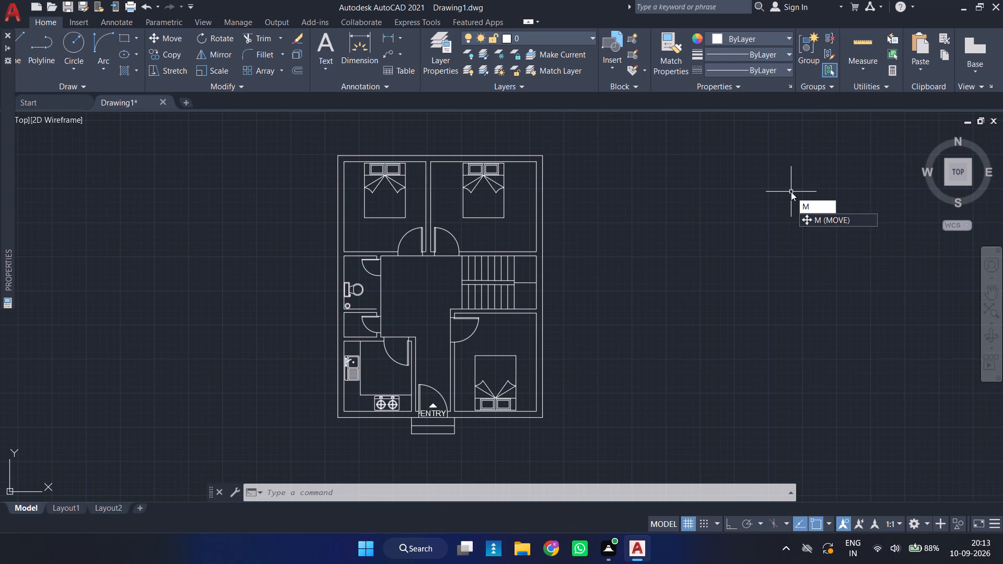
pyautogui.press('t')
pyautogui.press('Return')
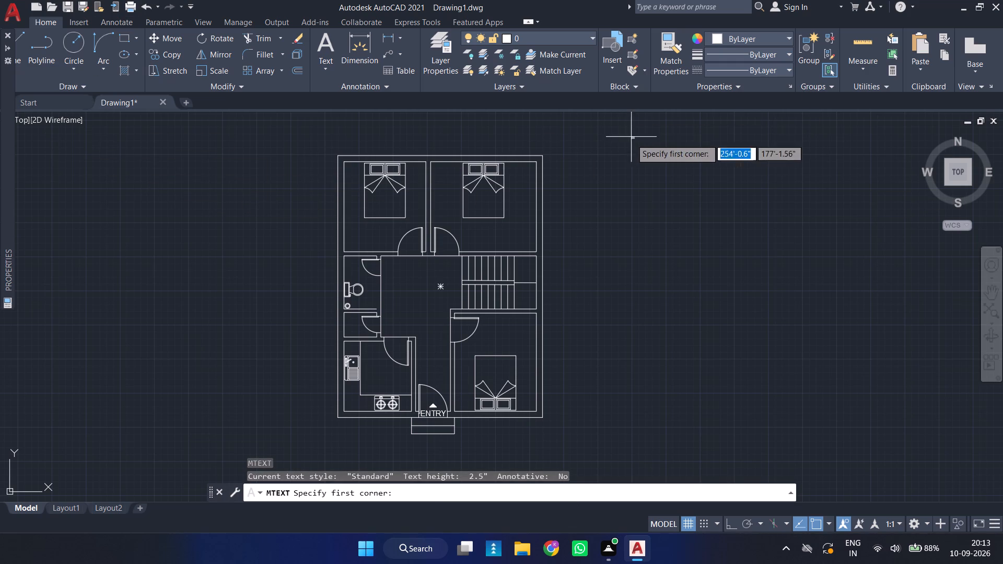
pyautogui.click(626, 167)
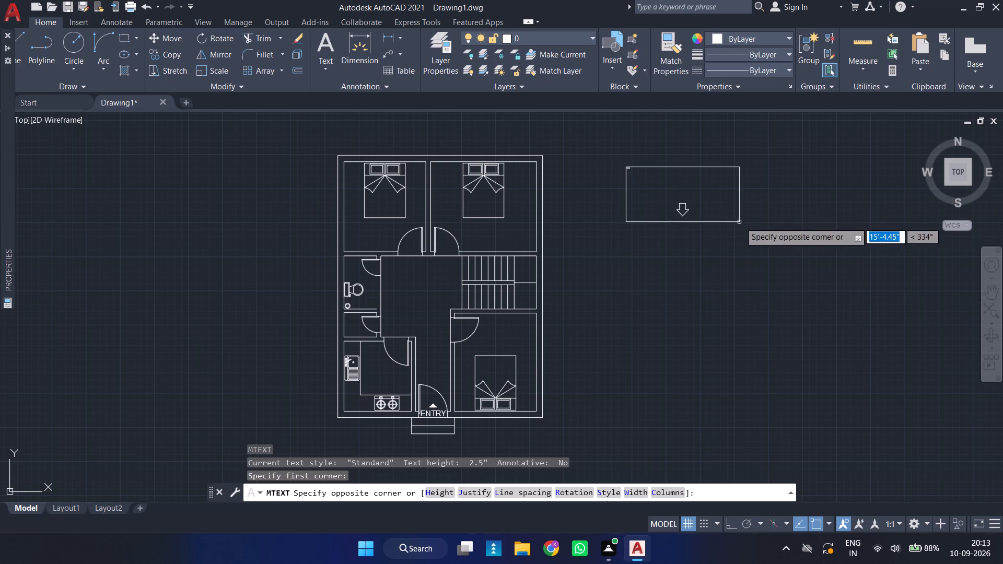
pyautogui.click(718, 178)
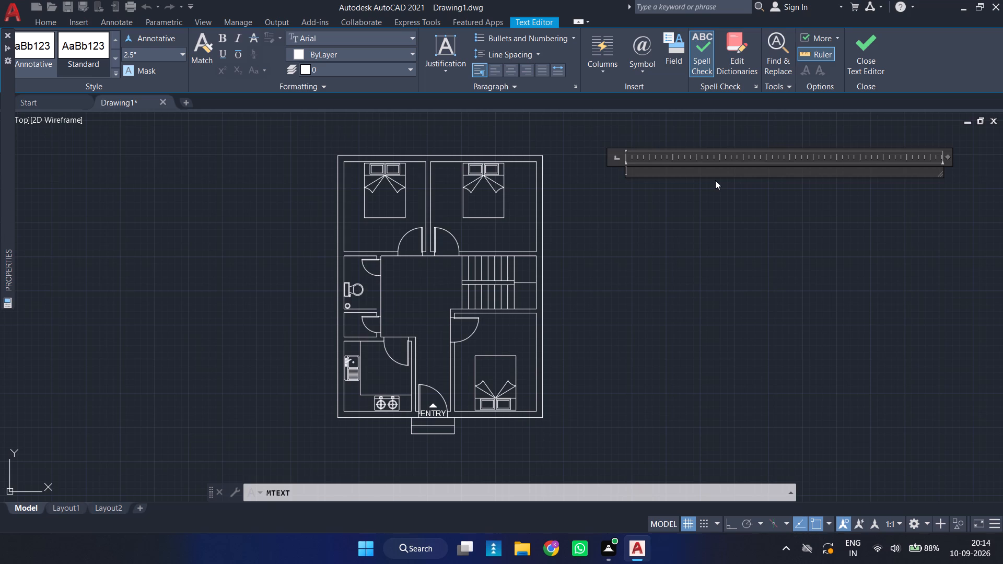
pyautogui.press('b')
pyautogui.write('ED')
pyautogui.press('r')
pyautogui.press('o')
pyautogui.press('o')
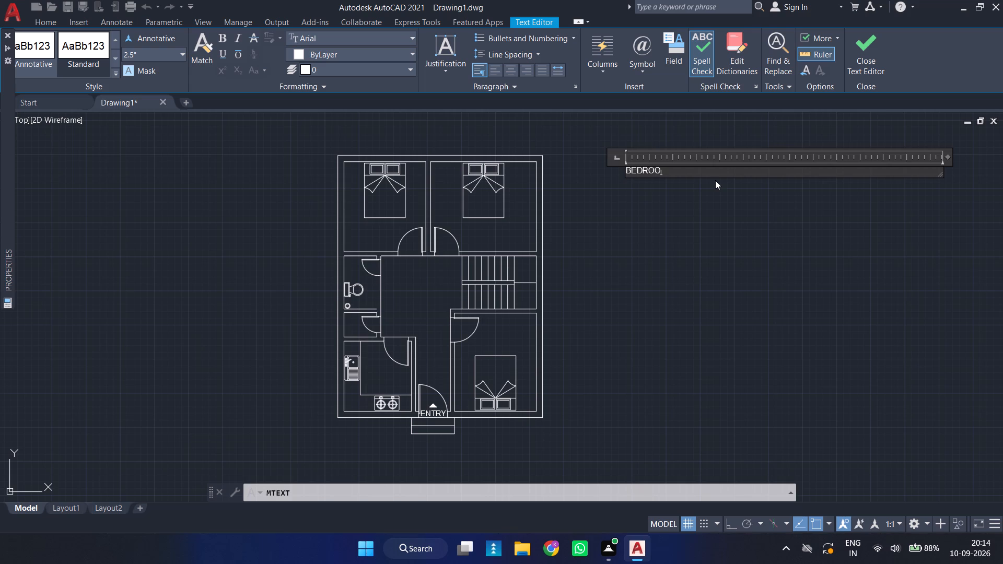
pyautogui.press('m')
pyautogui.press('-')
pyautogui.press('1')
pyautogui.press('Return')
pyautogui.write('10')
pyautogui.press("'")
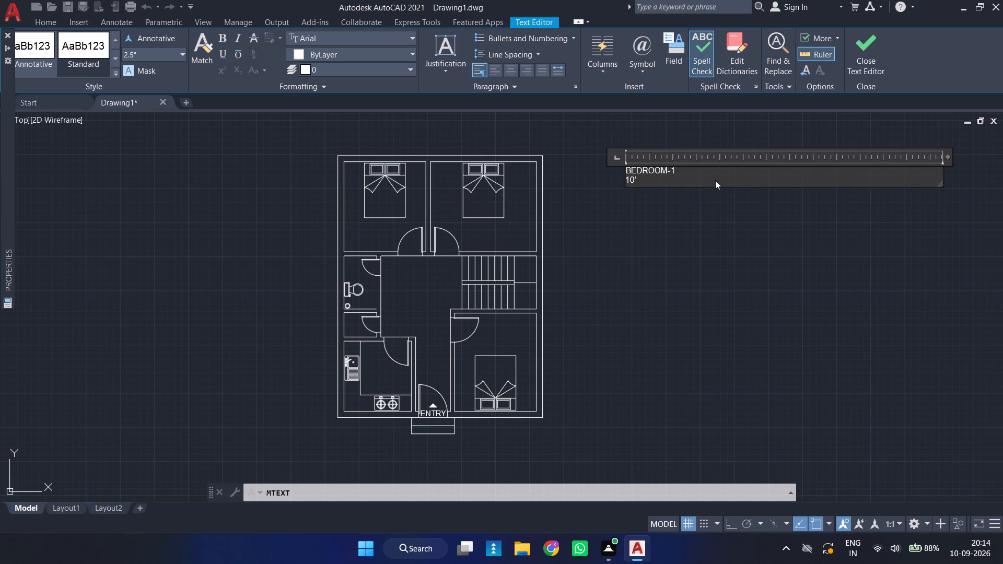
pyautogui.press('*')
pyautogui.write('11')
pyautogui.press("'")
pyautogui.press('Escape')
pyautogui.press('Return')
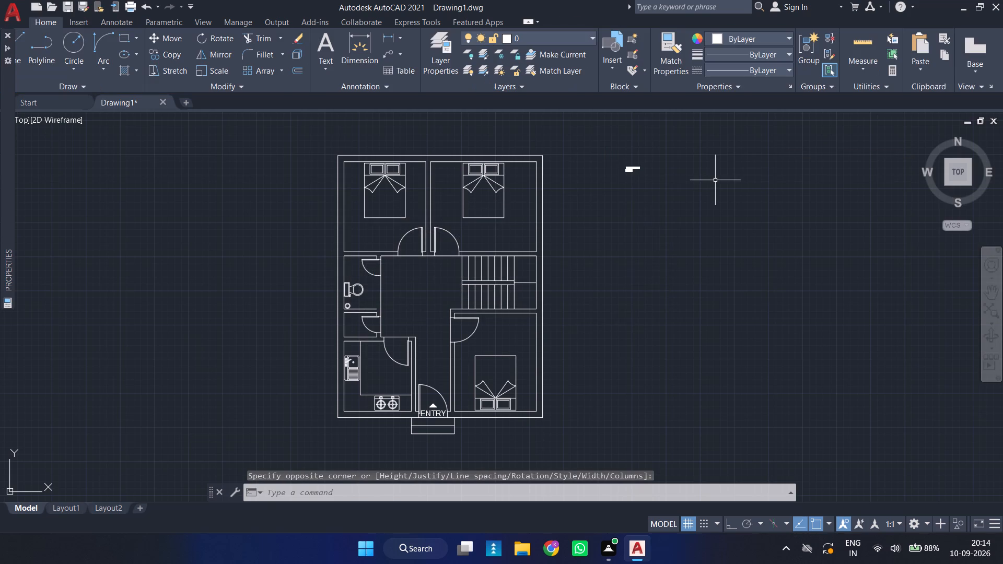
# Add multiline text in the empty space beyond the BEDROOM-1 text, reading BEDROOM-2 with 12'11"*11' on the second line.
pyautogui.press('space')
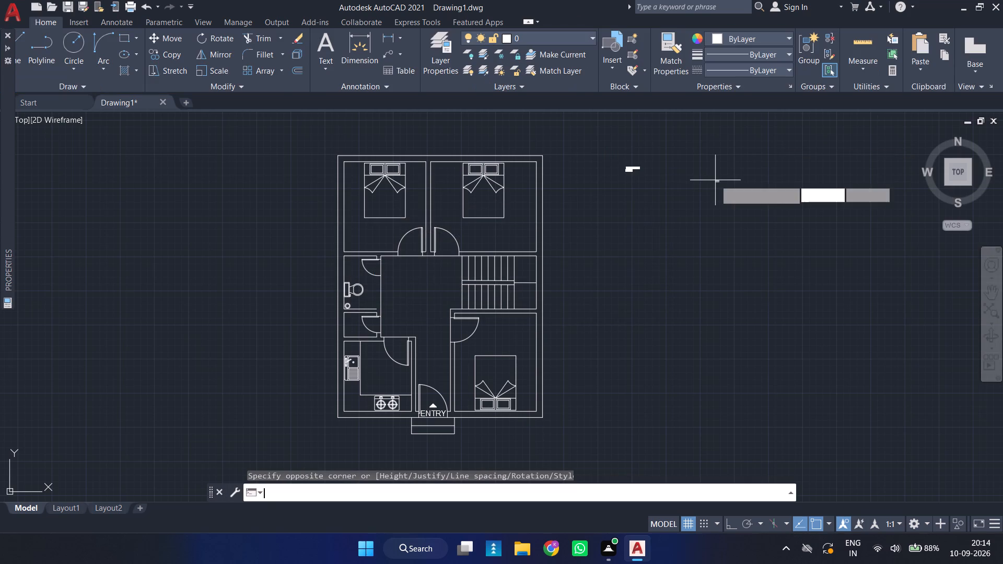
pyautogui.click(715, 180)
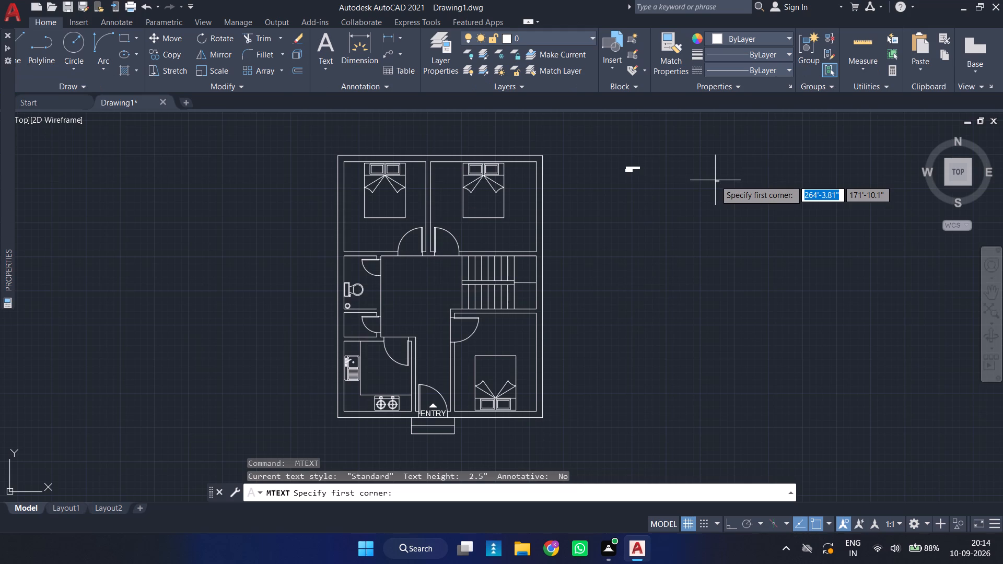
pyautogui.click(738, 185)
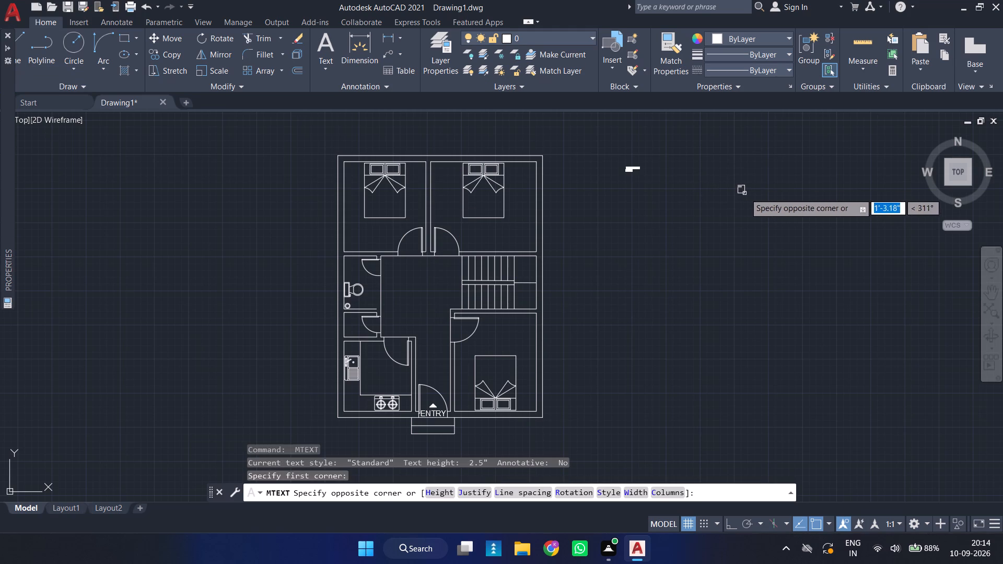
pyautogui.click(762, 193)
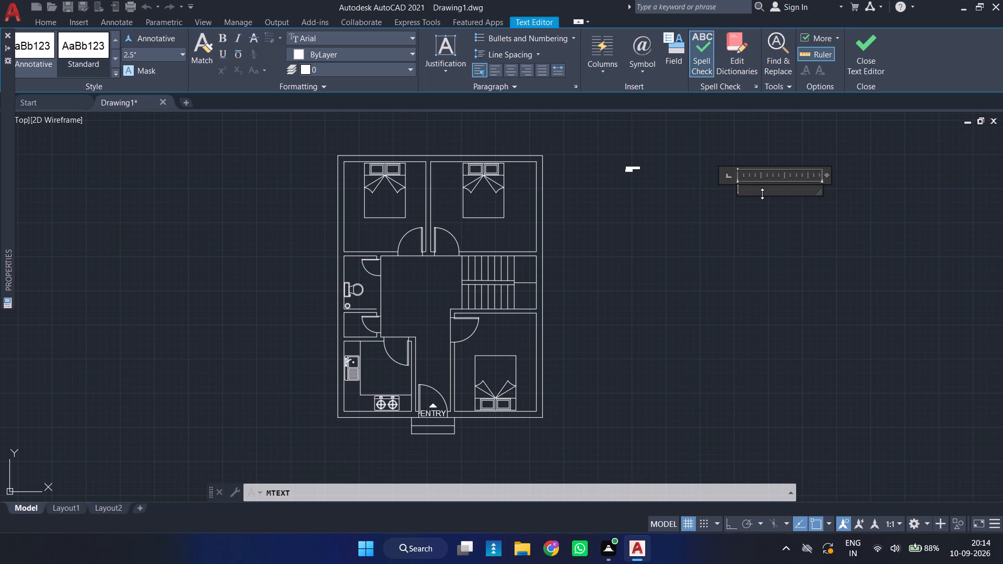
pyautogui.press('b')
pyautogui.write('ED')
pyautogui.press('r')
pyautogui.write('OOM')
pyautogui.press('-')
pyautogui.press('2')
pyautogui.press('Return')
pyautogui.write('12')
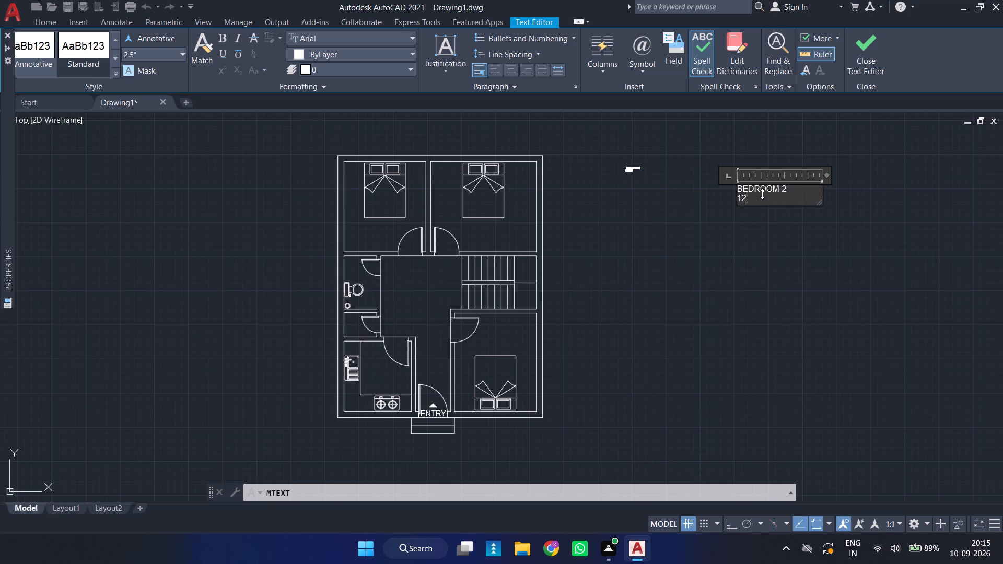
pyautogui.write("'11")
pyautogui.write('"*')
pyautogui.write("11'")
pyautogui.press('Escape')
pyautogui.press('Return')
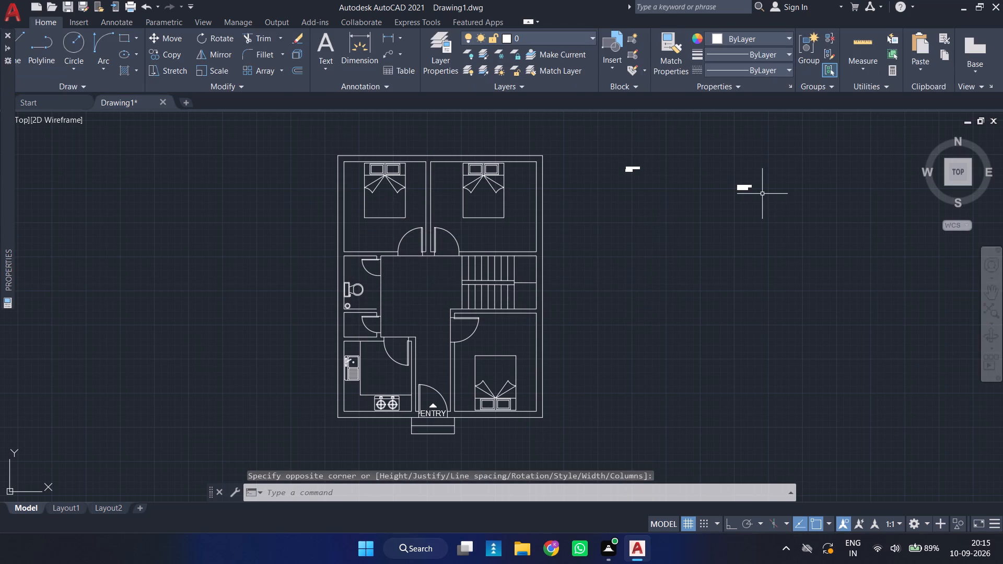
# Add multiline text in the empty space below and between the two bedroom texts, reading TOILET with 4'*6'6" on the second line.
pyautogui.press('space')
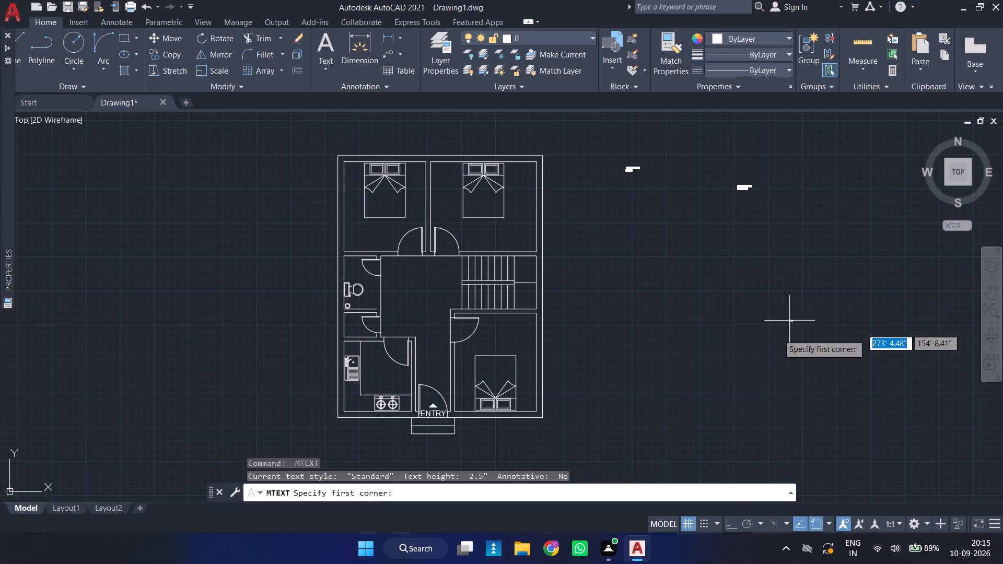
pyautogui.click(683, 206)
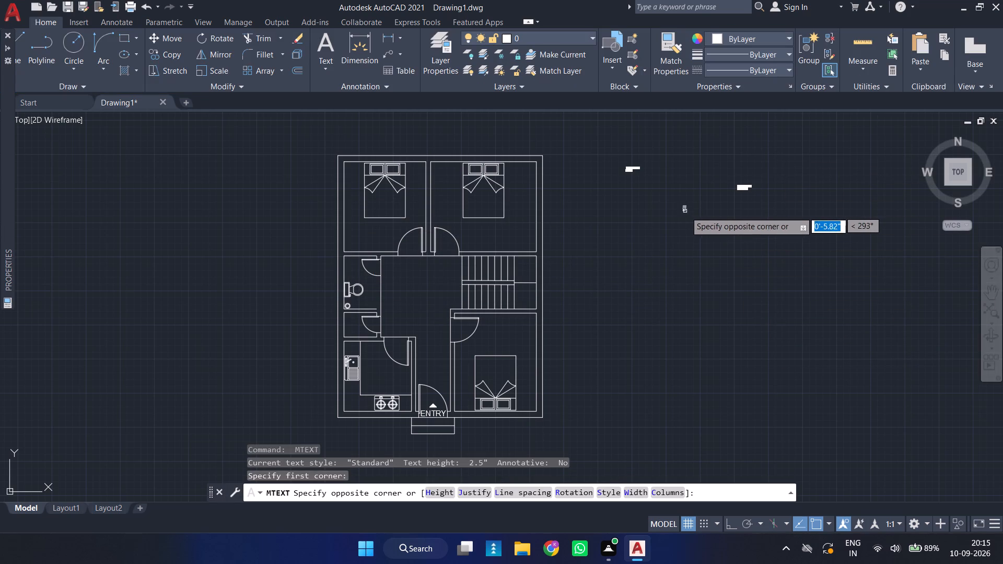
pyautogui.click(709, 219)
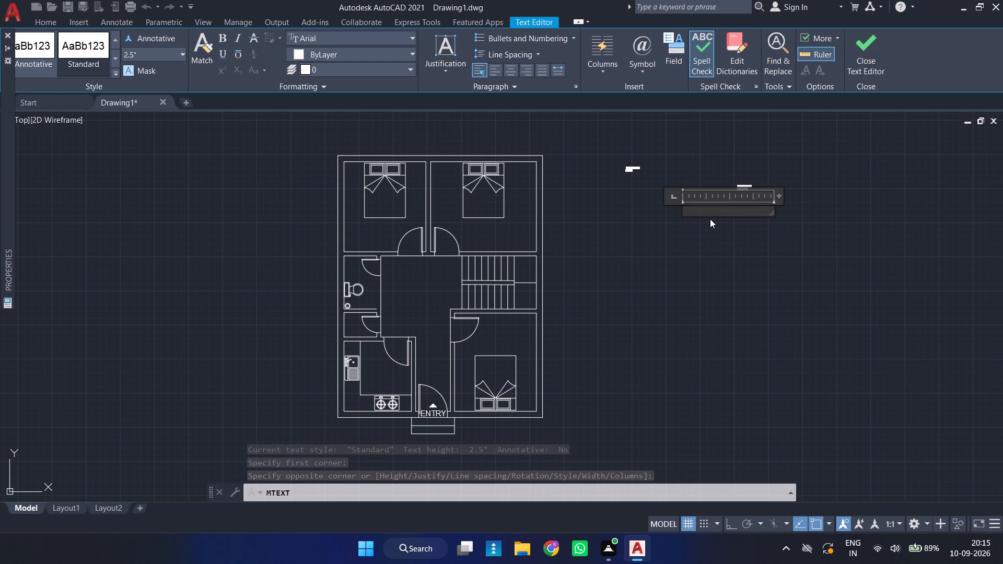
pyautogui.press('t')
pyautogui.write('OIL')
pyautogui.press('r')
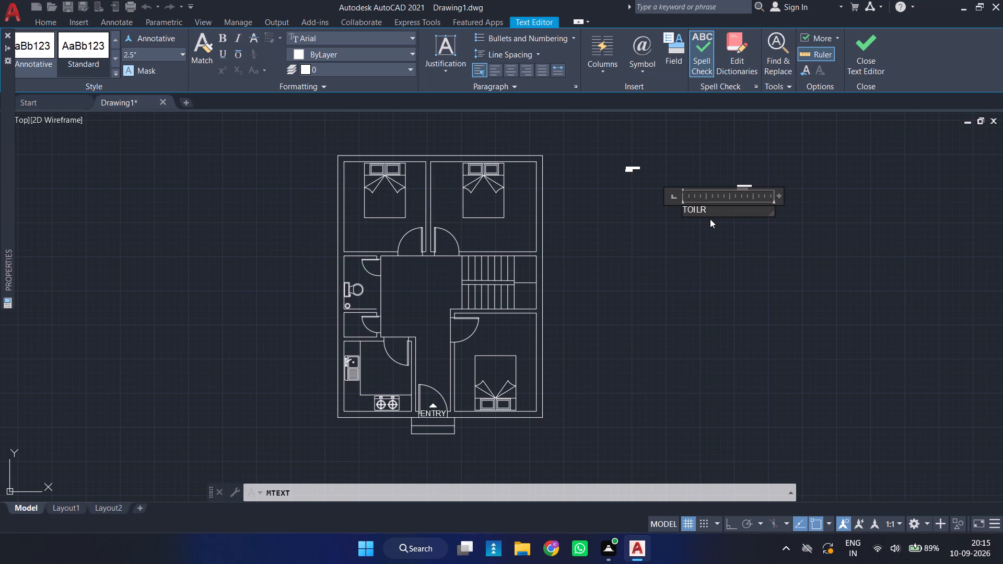
pyautogui.press('BackSpace')
pyautogui.write('ET')
pyautogui.press('Return')
pyautogui.write("4'*6'6")
pyautogui.hotkey('shift', '"')
pyautogui.press('Escape')
pyautogui.press('space')
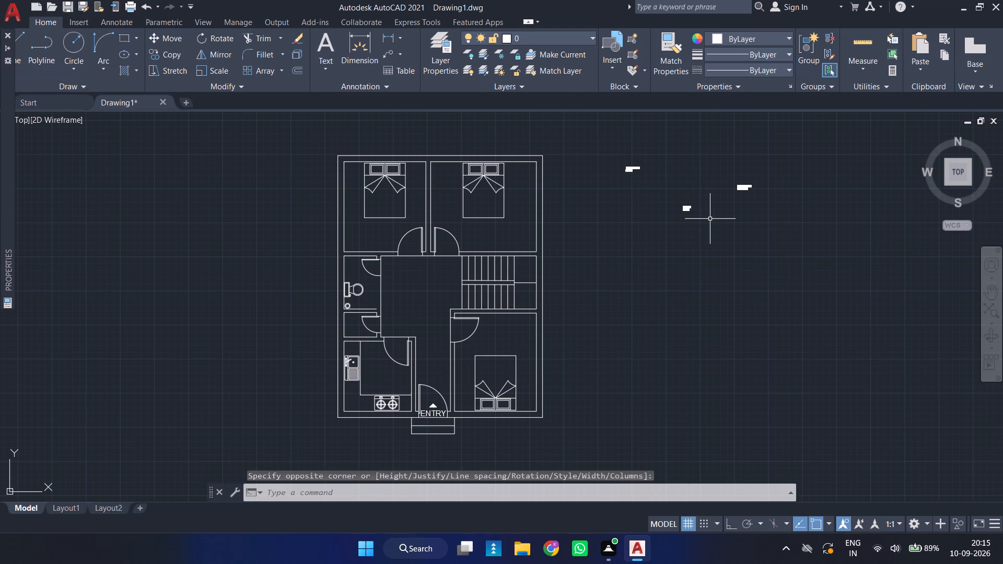
# Add multiline text in the empty space well below the BEDROOM-2 text, reading STORE with 4'*3' on the second line.
pyautogui.press('space')
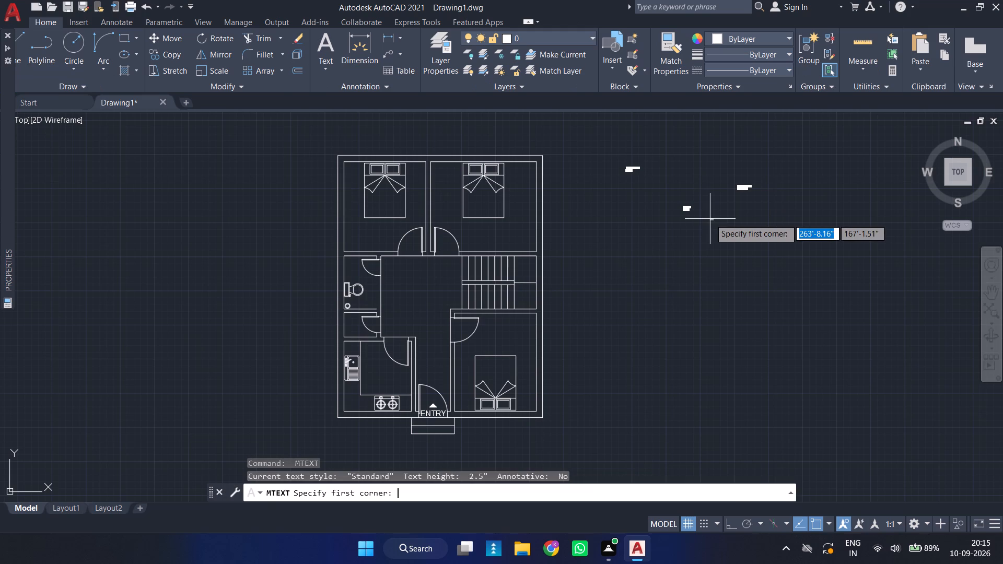
pyautogui.moveTo(710, 219); pyautogui.dragTo(732, 318)
pyautogui.click(730, 312)
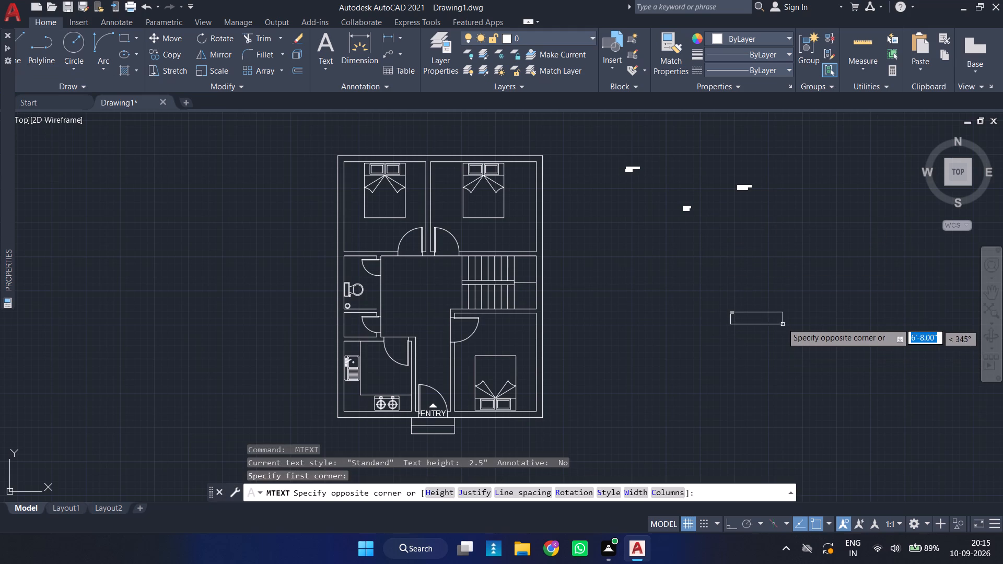
pyautogui.click(780, 325)
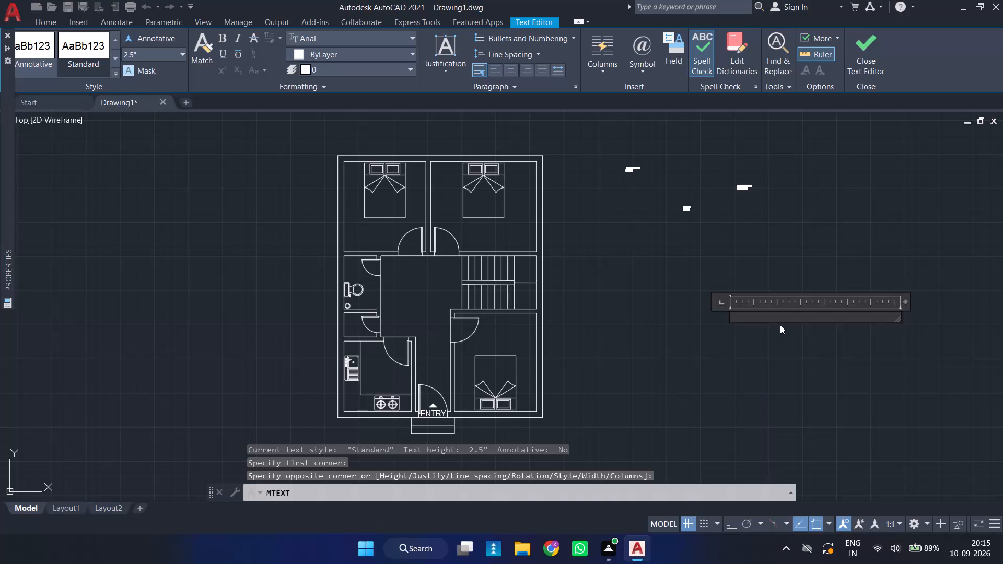
pyautogui.write('STO')
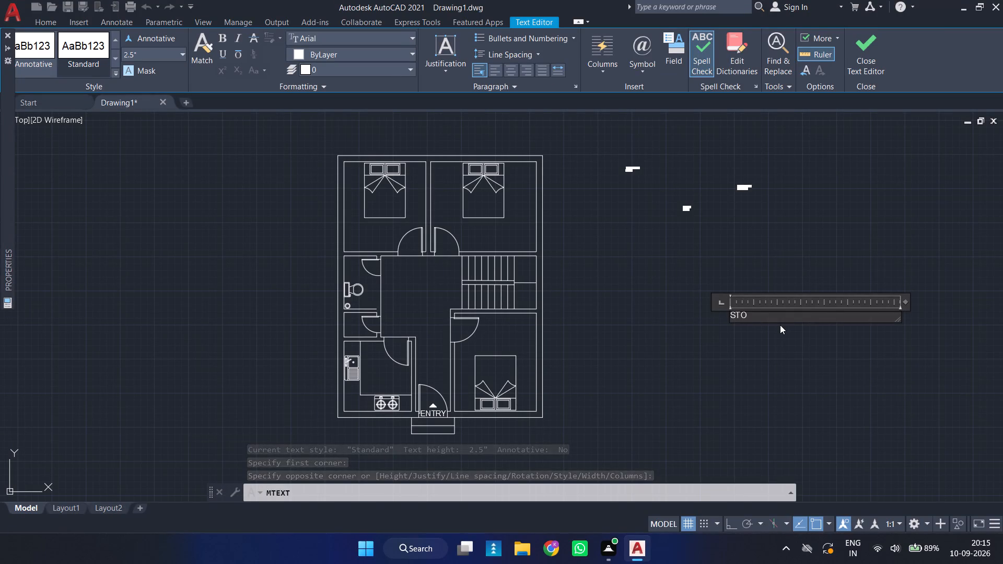
pyautogui.write('RE')
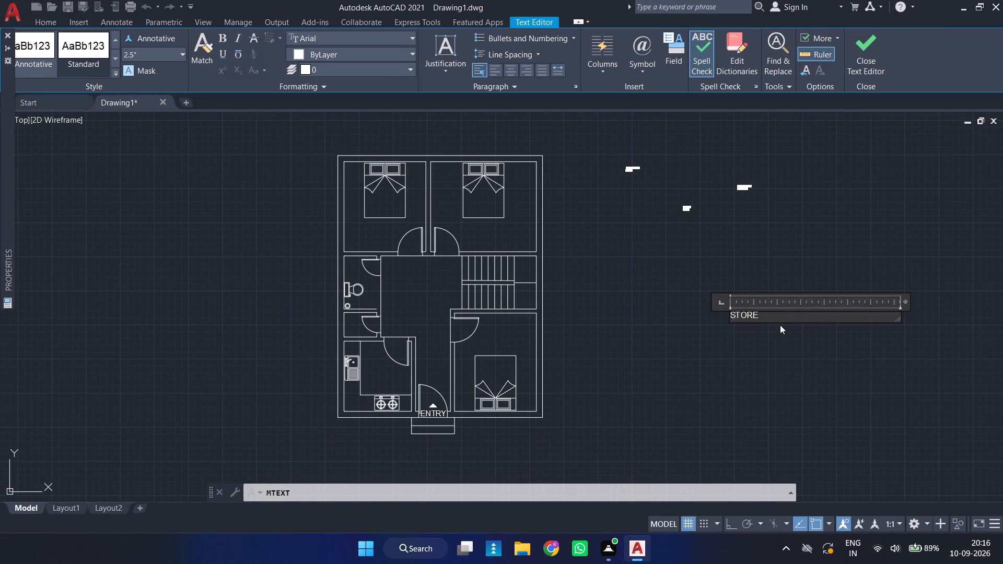
pyautogui.press('Return')
pyautogui.write("4'*")
pyautogui.write("3'")
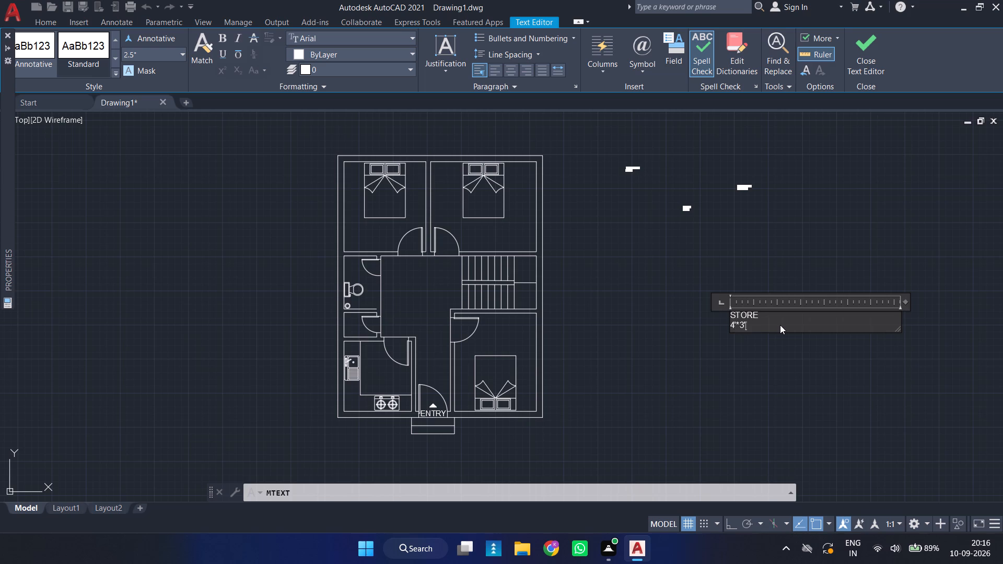
pyautogui.press('Return')
pyautogui.press('Escape')
pyautogui.press('Return')
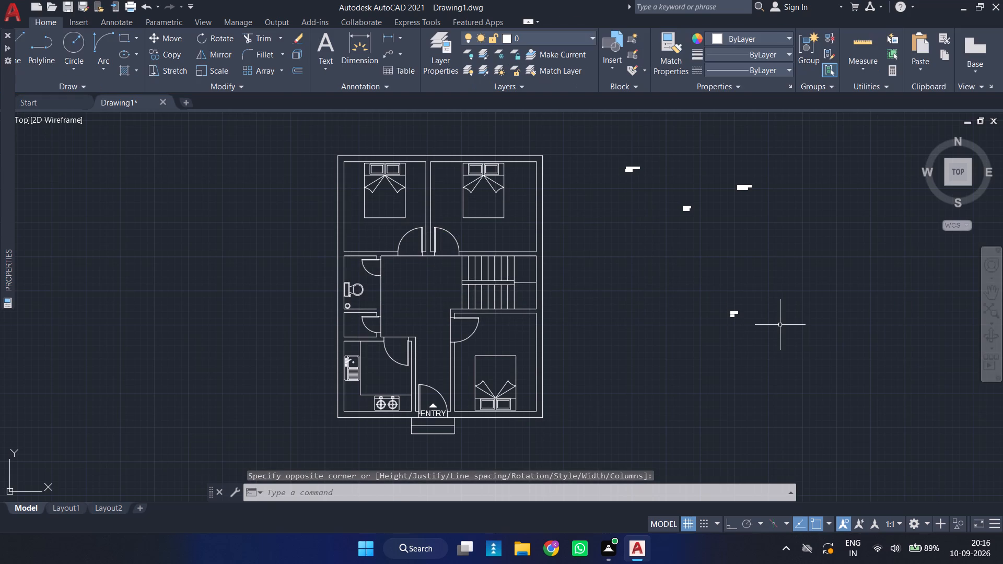
# Add multiline text in the empty space just beside the plan, level with the upper bedrooms' doors, reading HALL with 9'3"*9'11 on the second line.
pyautogui.press('space')
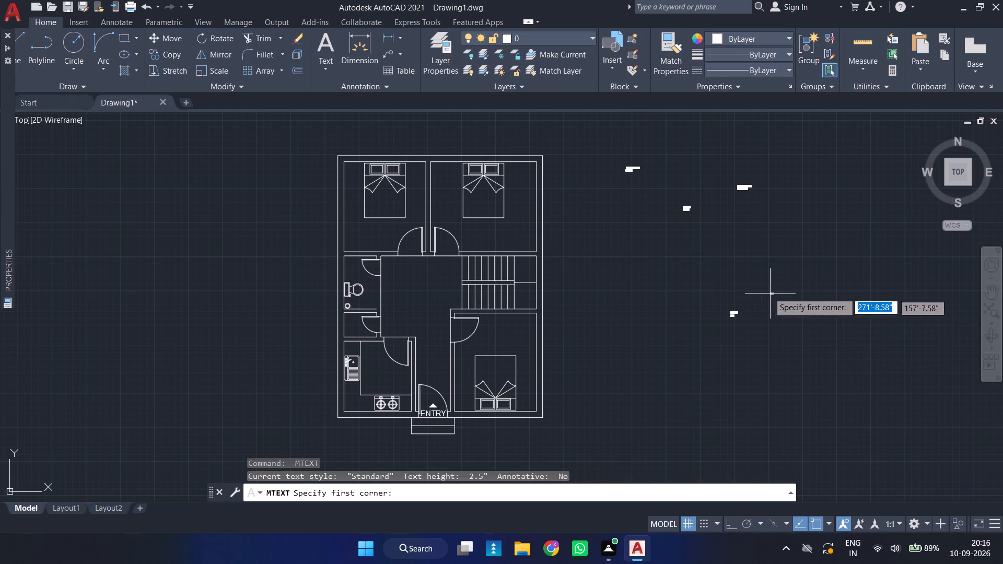
pyautogui.click(576, 234)
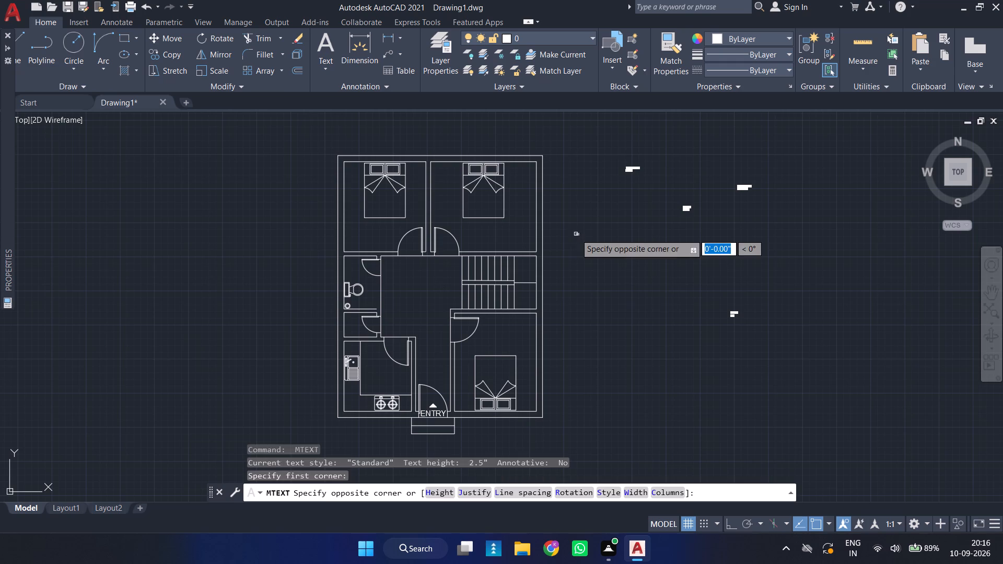
pyautogui.click(625, 253)
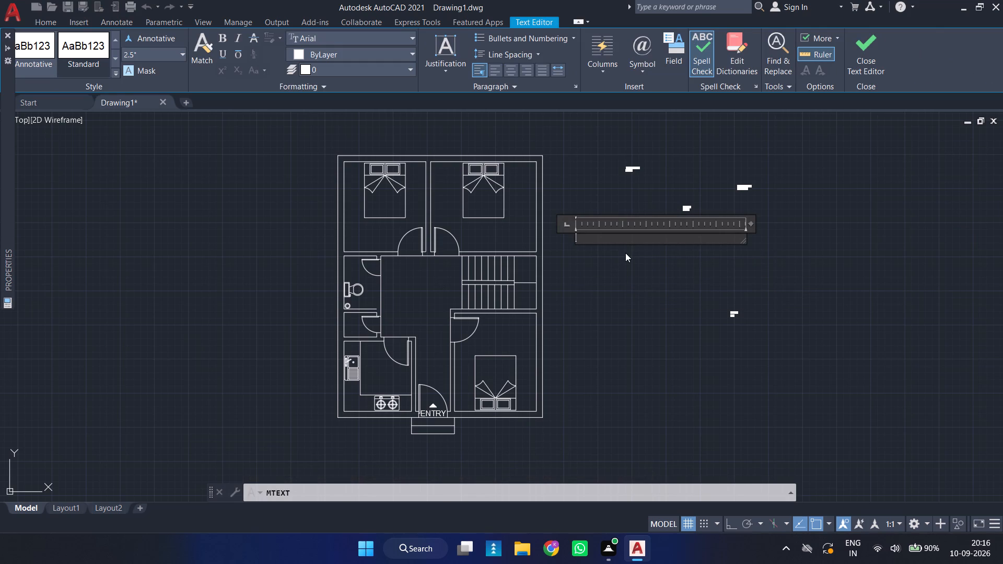
pyautogui.press('h')
pyautogui.press('a')
pyautogui.write('LL')
pyautogui.press('Return')
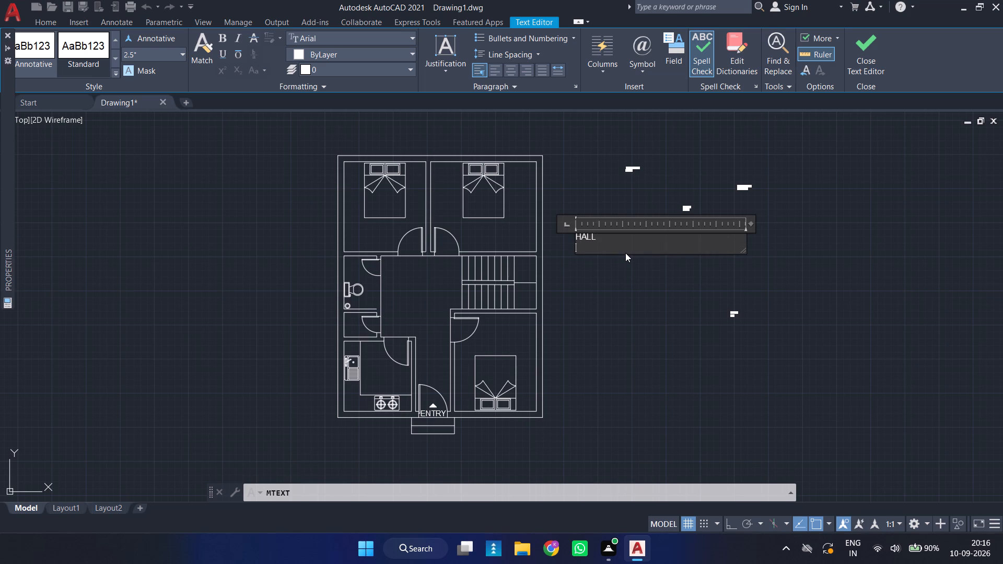
pyautogui.press('9')
pyautogui.press("'")
pyautogui.press('3')
pyautogui.hotkey('shift', '"')
pyautogui.press('*')
pyautogui.press('9')
pyautogui.press("'")
pyautogui.write('11')
pyautogui.press("'")
pyautogui.press('BackSpace')
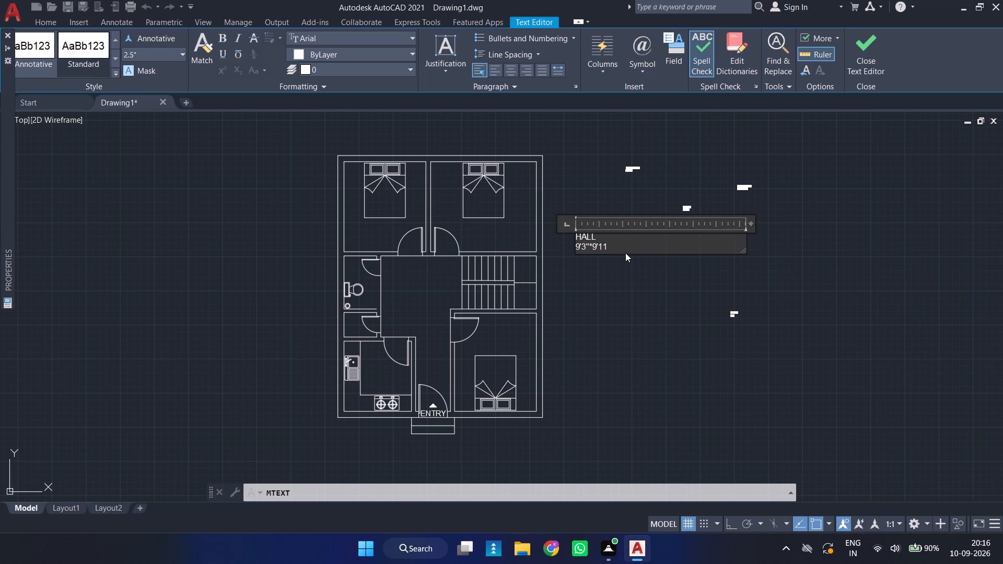
pyautogui.press('Escape')
pyautogui.press('Return')
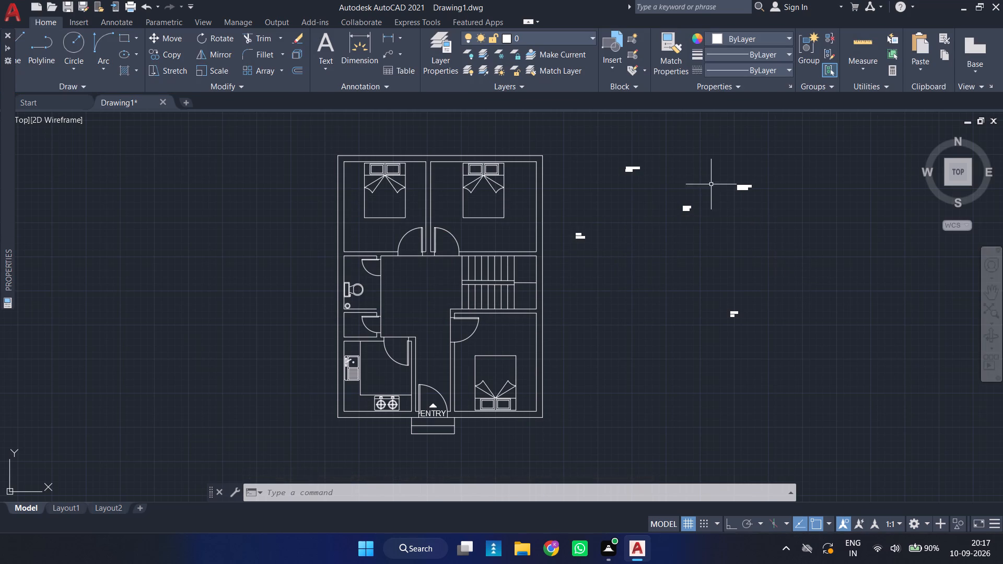
# Add multiline text in the empty space between the HALL and STORE texts, reading 4'3" WIDE with PASSAGE on the second line.
pyautogui.scroll(2, 672, 160)
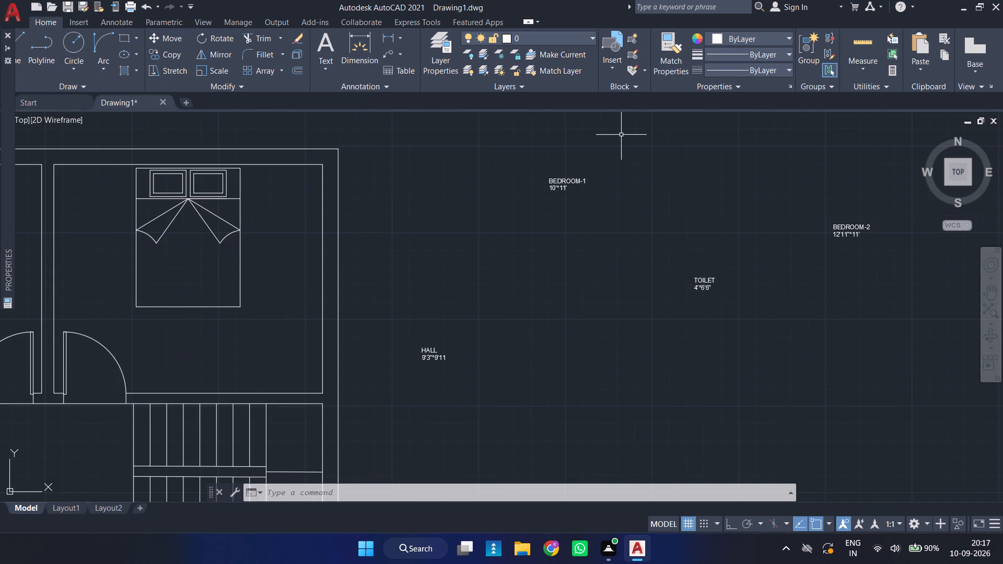
pyautogui.scroll(-2, 616, 131)
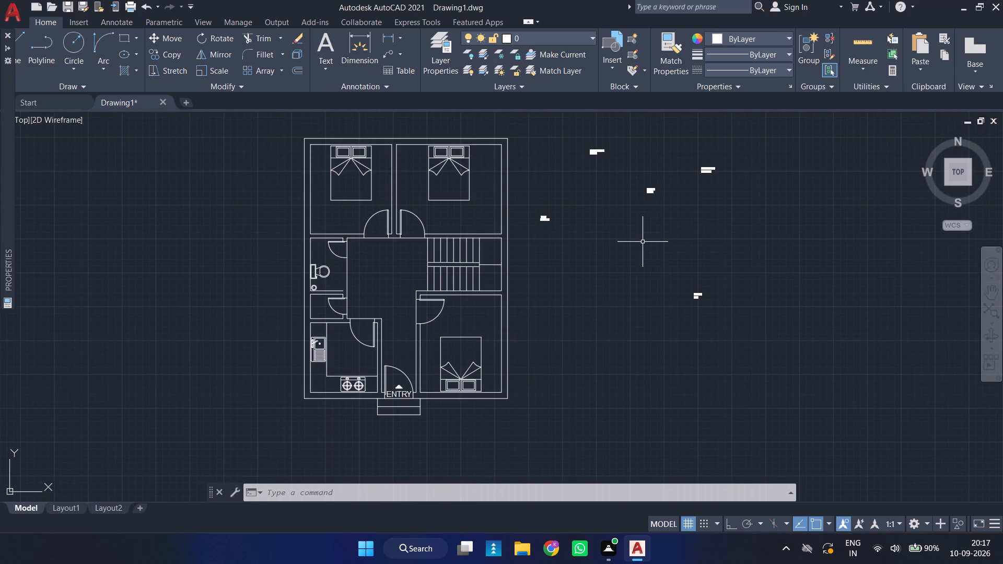
pyautogui.press('space')
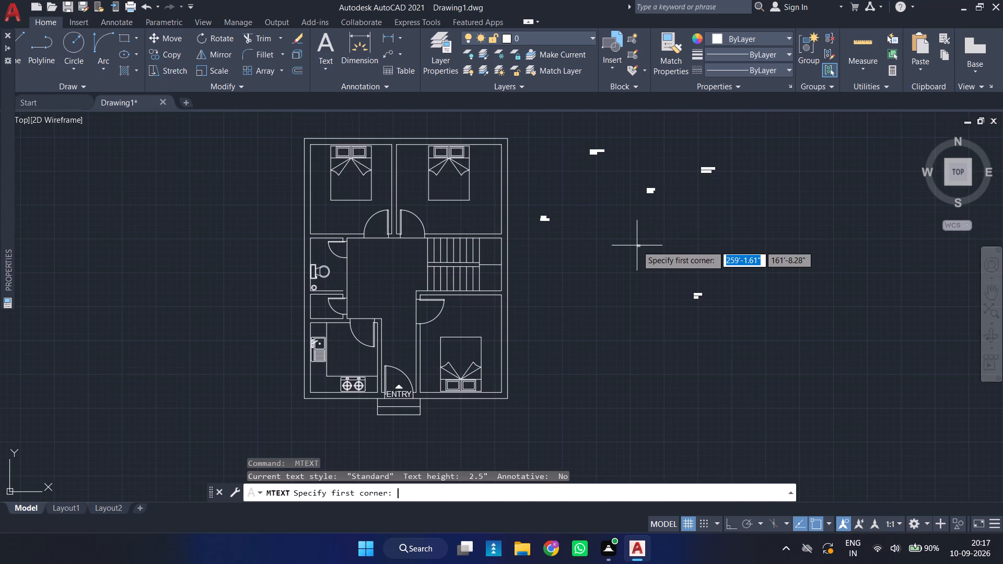
pyautogui.click(637, 245)
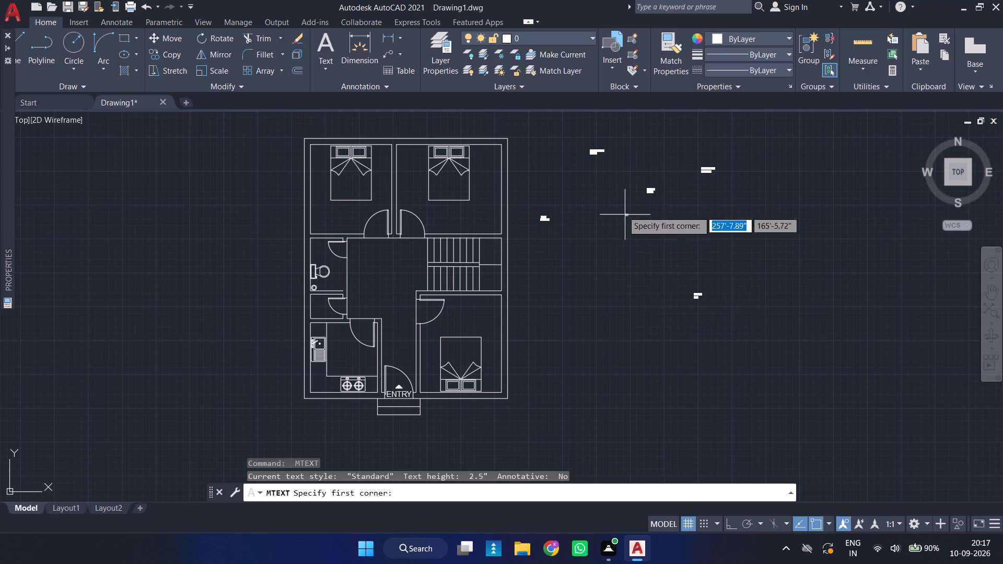
pyautogui.click(597, 231)
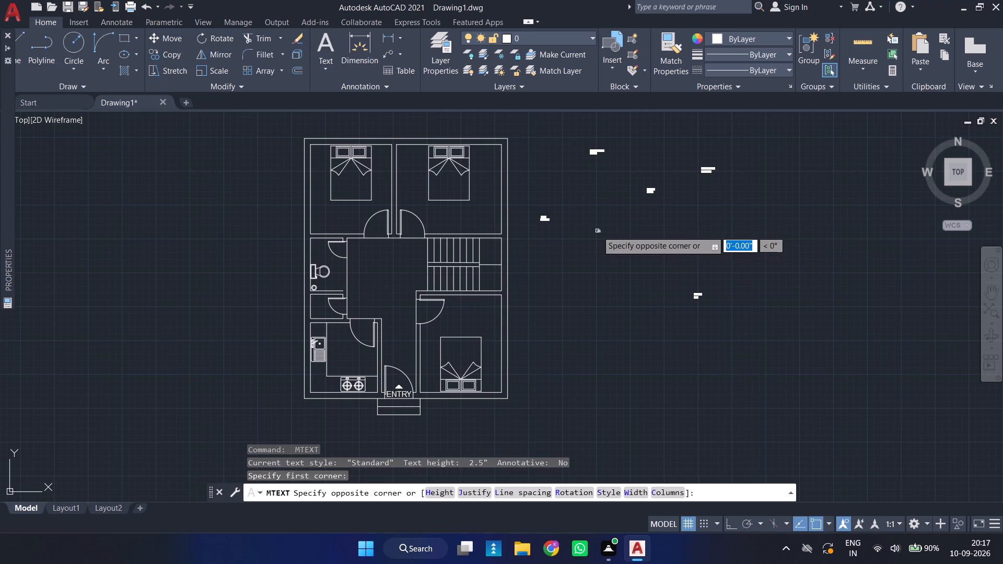
pyautogui.click(713, 264)
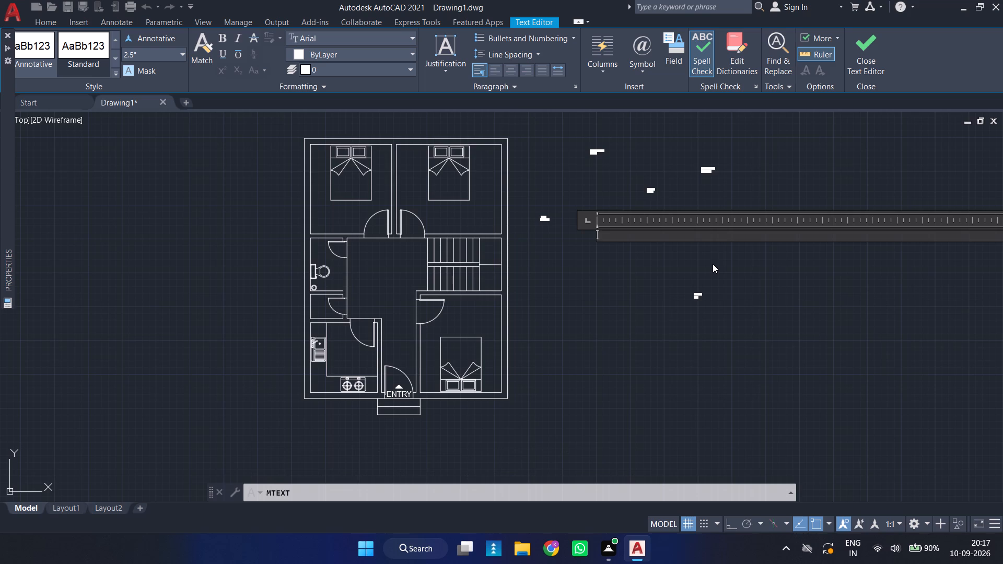
pyautogui.press('4')
pyautogui.press("'")
pyautogui.press('3')
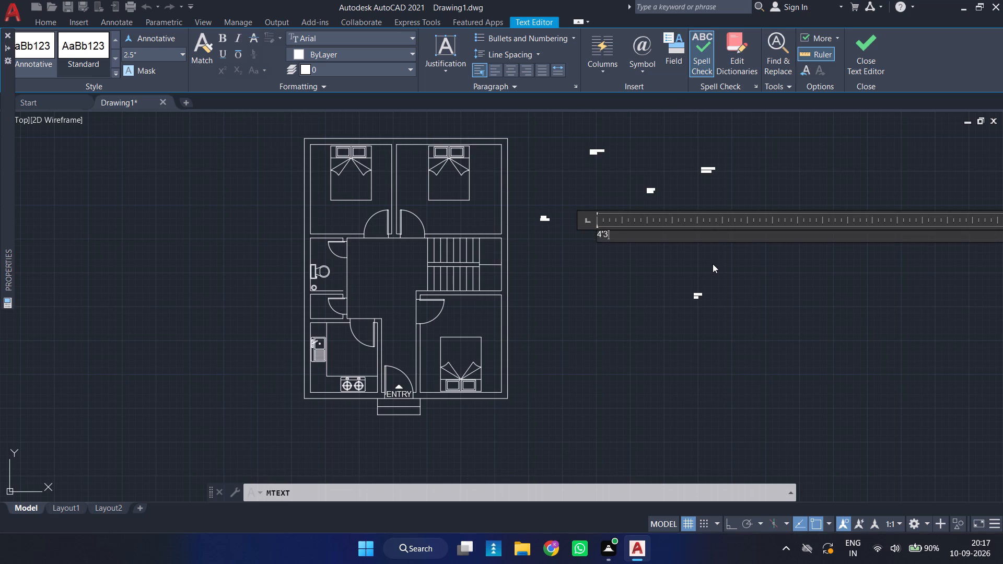
pyautogui.hotkey('shift', '"')
pyautogui.press('space')
pyautogui.press('w')
pyautogui.press('i')
pyautogui.write('DE')
pyautogui.press('Return')
pyautogui.press('p')
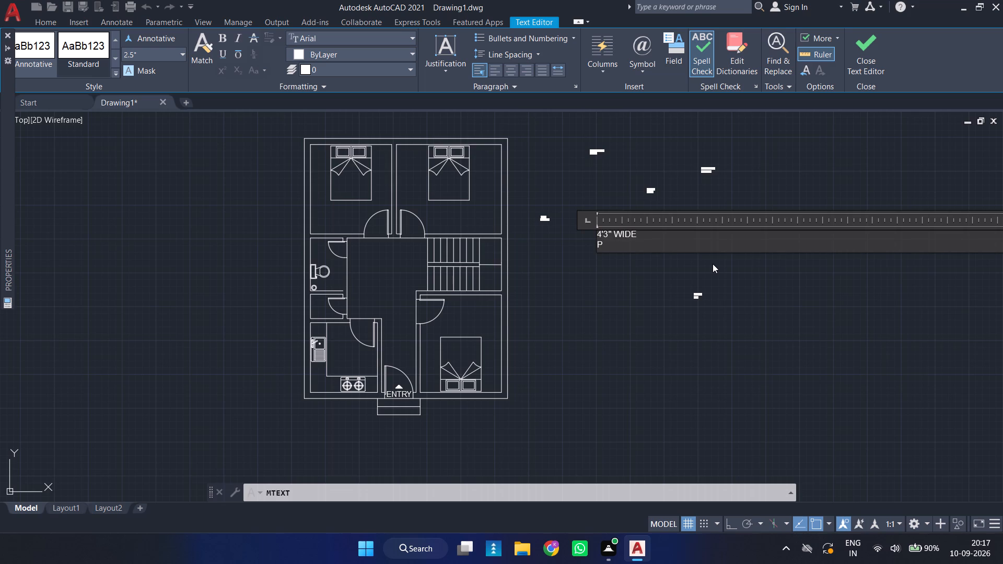
pyautogui.write('ASSSA')
pyautogui.write('GE')
pyautogui.press('Left')
pyautogui.press('Left')
pyautogui.press('Left')
pyautogui.press('BackSpace')
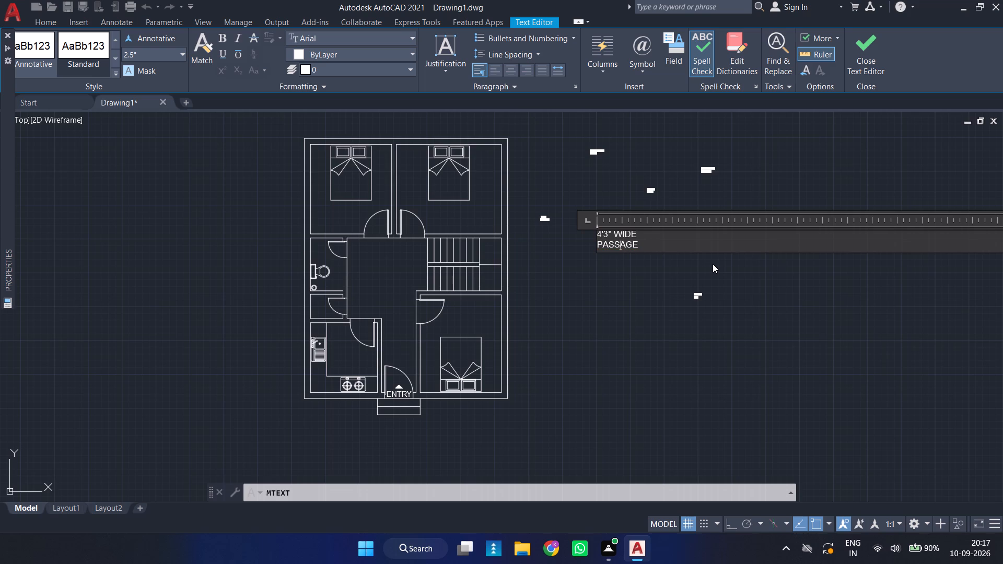
pyautogui.press('Escape')
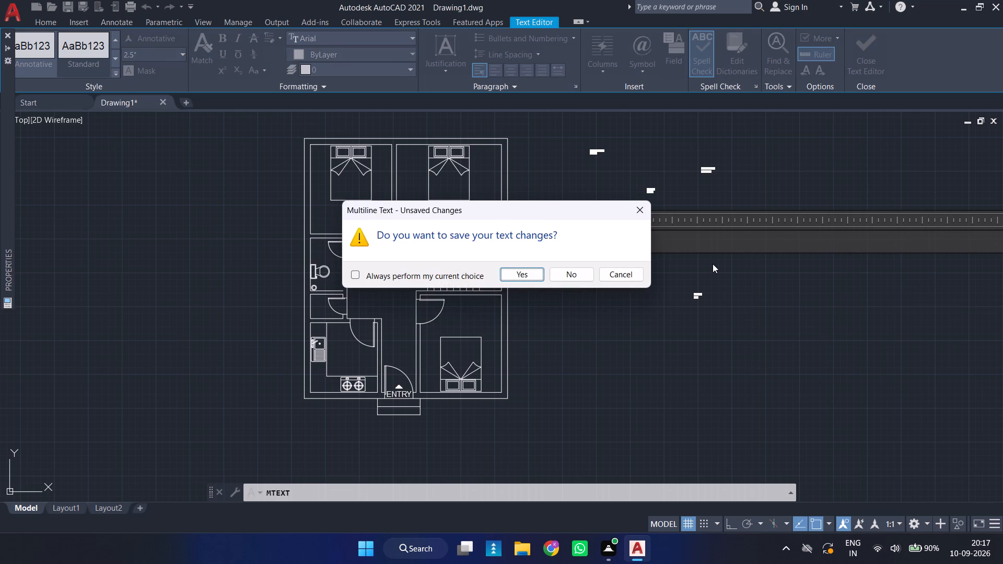
pyautogui.press('Return')
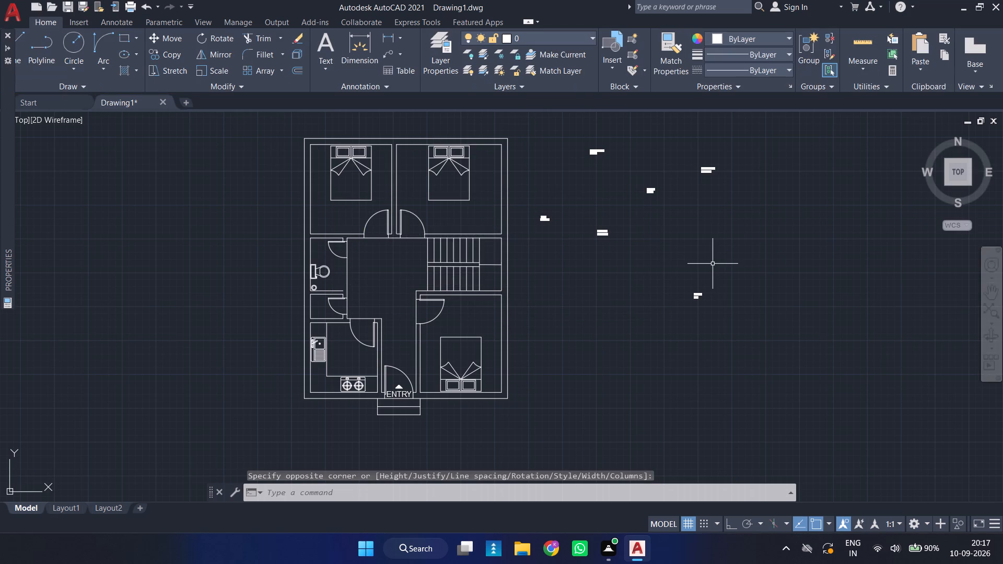
# Add multiline text in the empty space just below the TOILET text, reading KITCHEN with 8'3"*8'7" on the second line.
pyautogui.press('space')
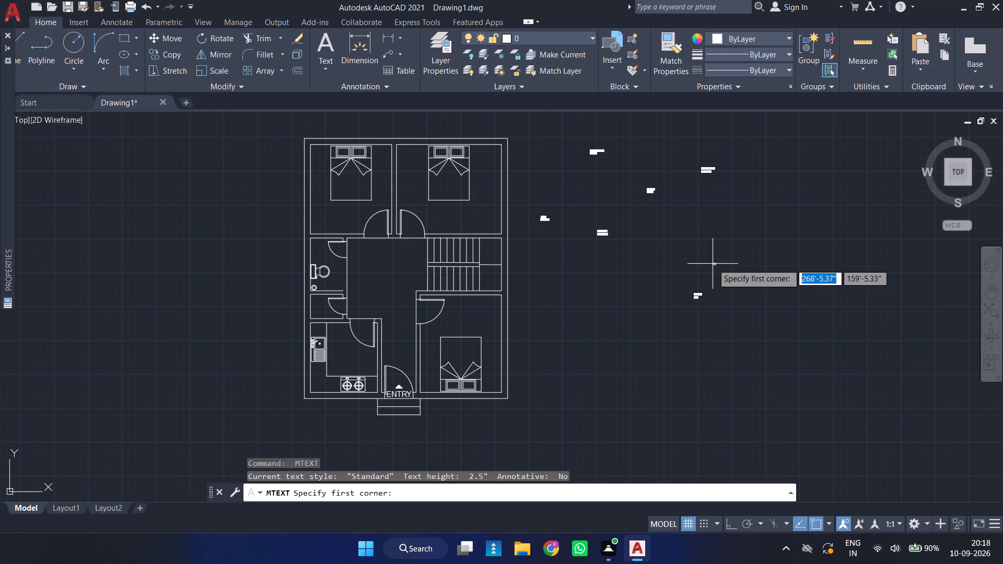
pyautogui.click(641, 215)
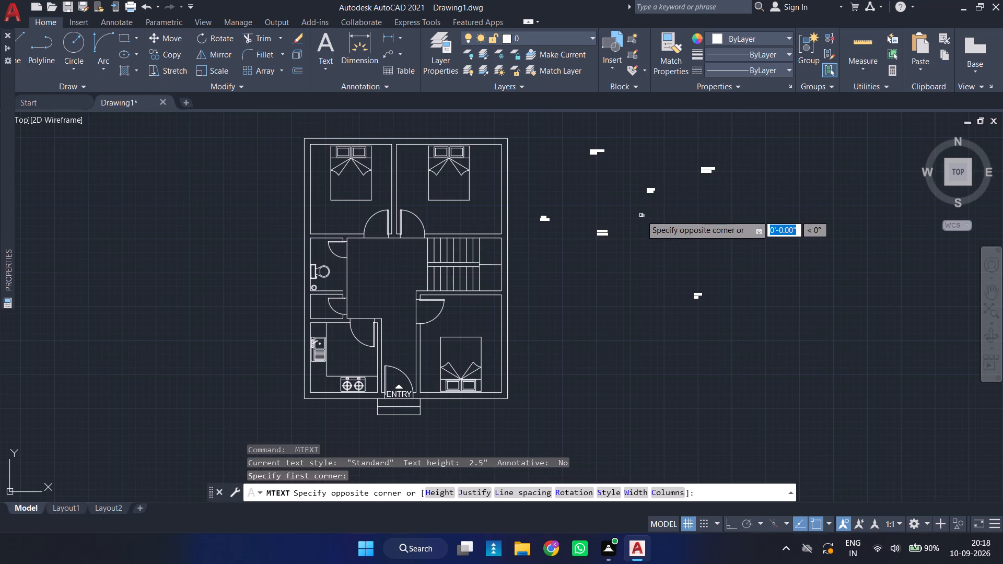
pyautogui.click(651, 230)
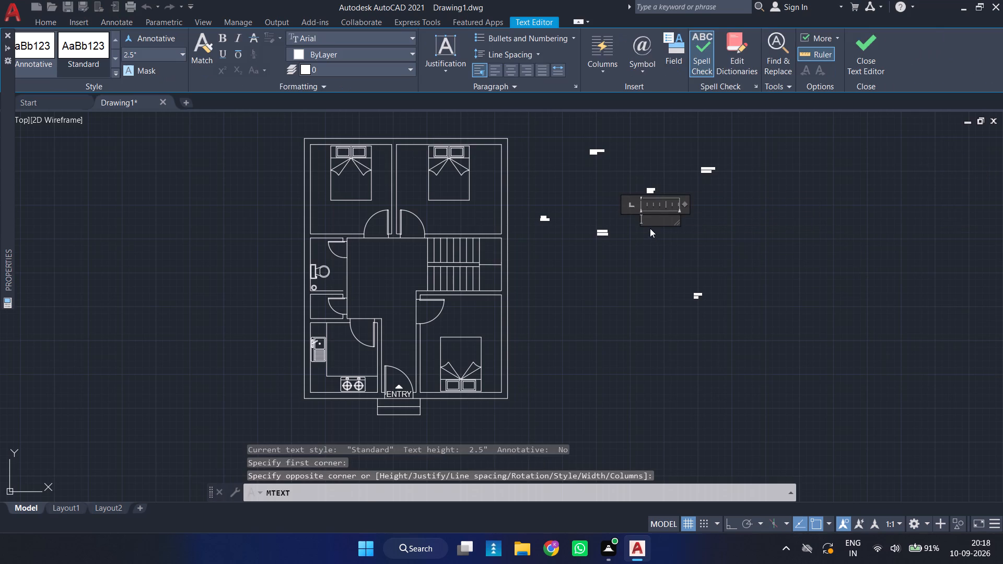
pyautogui.write('KI')
pyautogui.press('t')
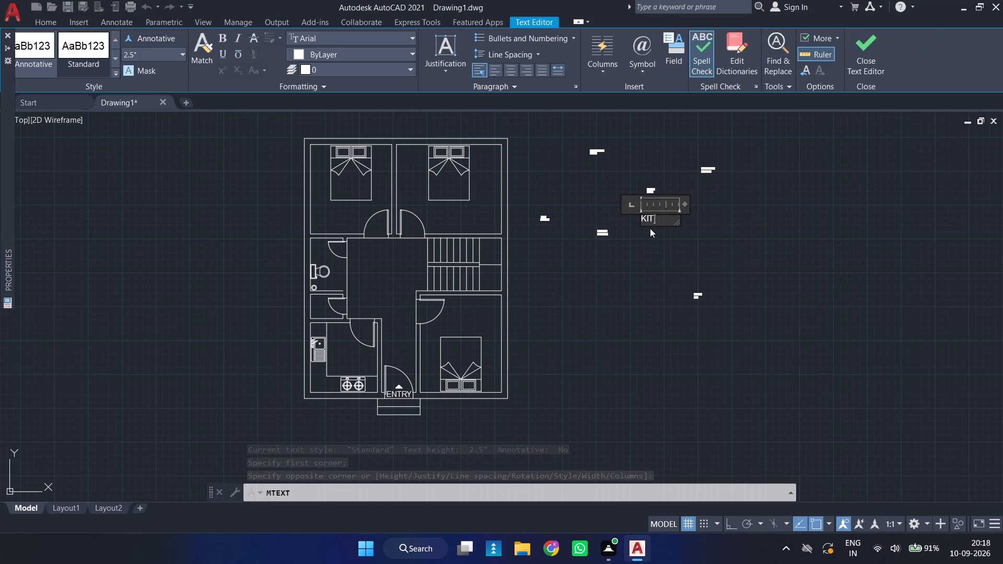
pyautogui.write('CH')
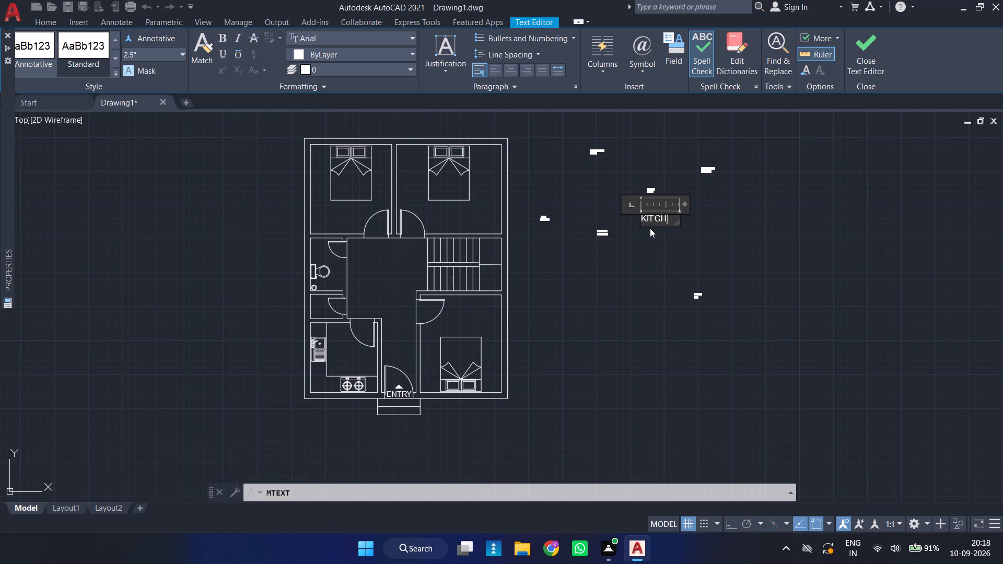
pyautogui.press('e')
pyautogui.press('n')
pyautogui.press('Return')
pyautogui.press('8')
pyautogui.press("'")
pyautogui.press('3')
pyautogui.hotkey('shift', '"')
pyautogui.press('*')
pyautogui.press('3')
pyautogui.press('BackSpace')
pyautogui.press('9')
pyautogui.press('BackSpace')
pyautogui.press('8')
pyautogui.press("'")
pyautogui.press('7')
pyautogui.hotkey('shift', '"')
pyautogui.press('Escape')
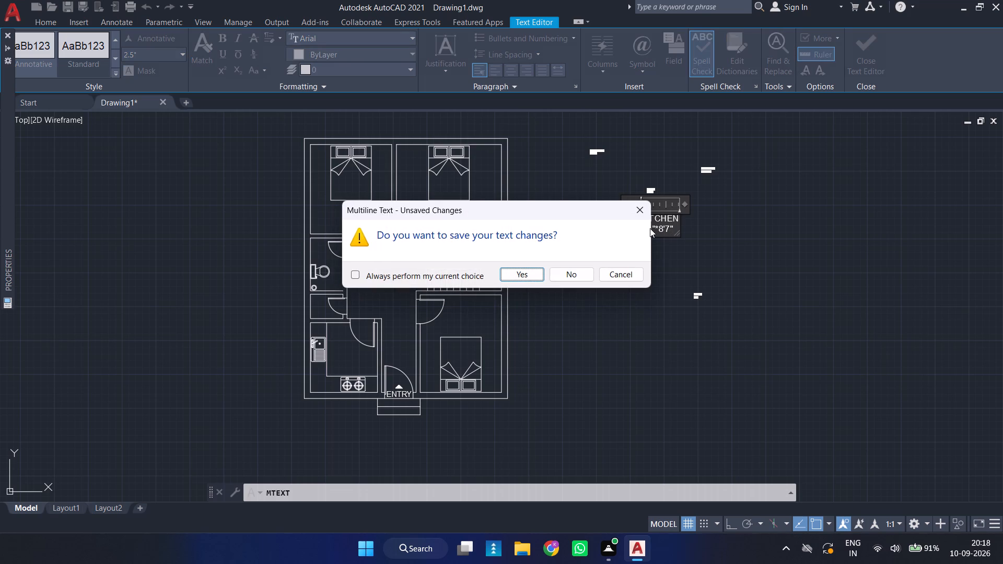
pyautogui.press('space')
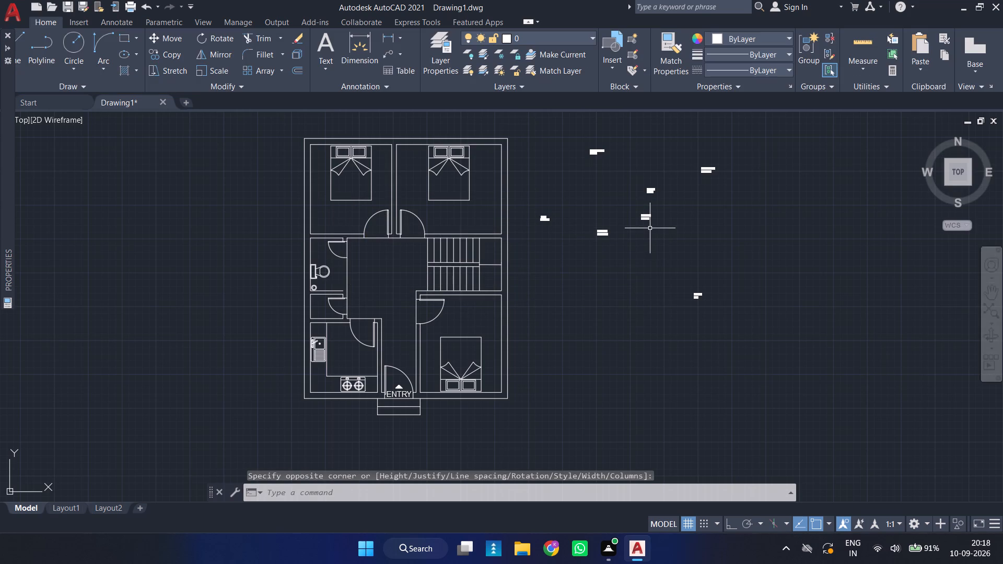
# Add multiline text in the empty space beside the plan, below the HALL text, reading BEDROOM-3 with 10'*12' on the second line.
pyautogui.press('space')
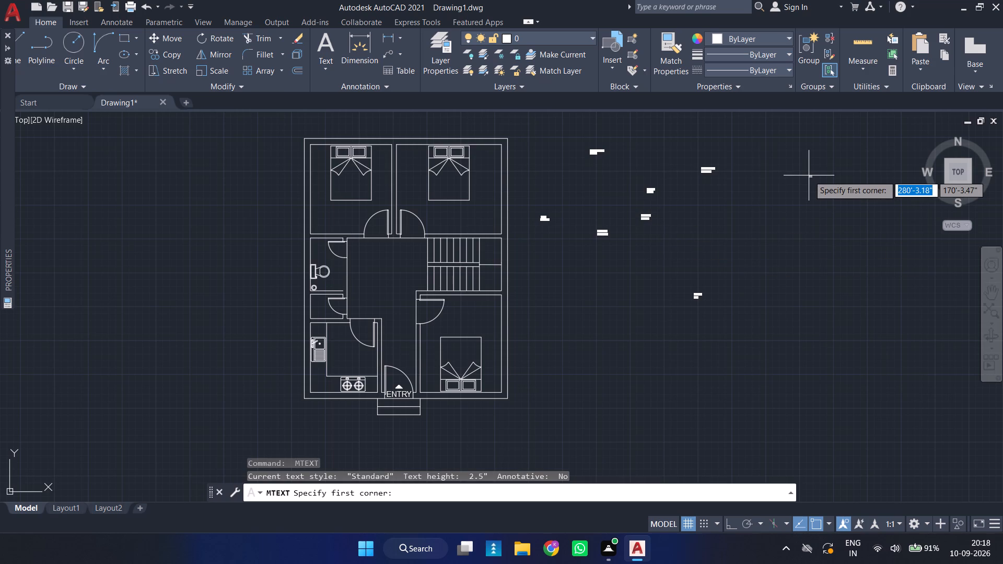
pyautogui.click(536, 256)
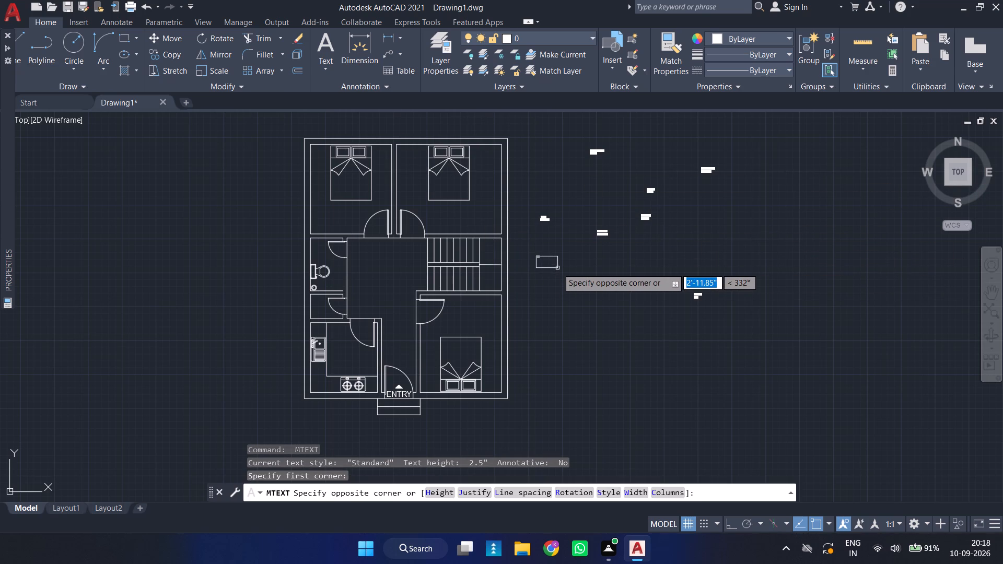
pyautogui.click(568, 268)
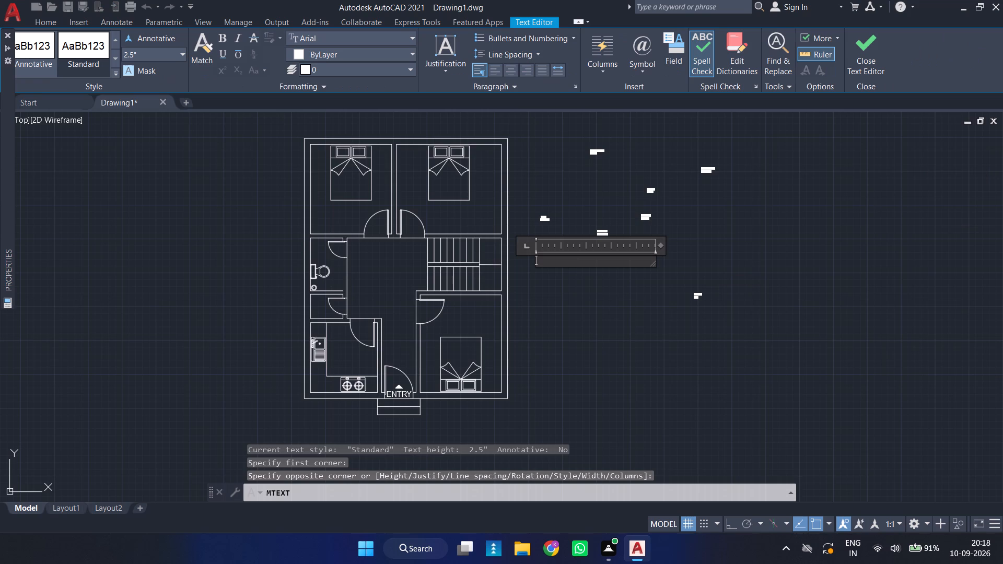
pyautogui.write('DE')
pyautogui.press('BackSpace')
pyautogui.press('BackSpace')
pyautogui.press('BackSpace')
pyautogui.press('BackSpace')
pyautogui.press('BackSpace')
pyautogui.press('BackSpace')
pyautogui.press('BackSpace')
pyautogui.press('BackSpace')
pyautogui.press('BackSpace')
pyautogui.press('BackSpace')
pyautogui.press('BackSpace')
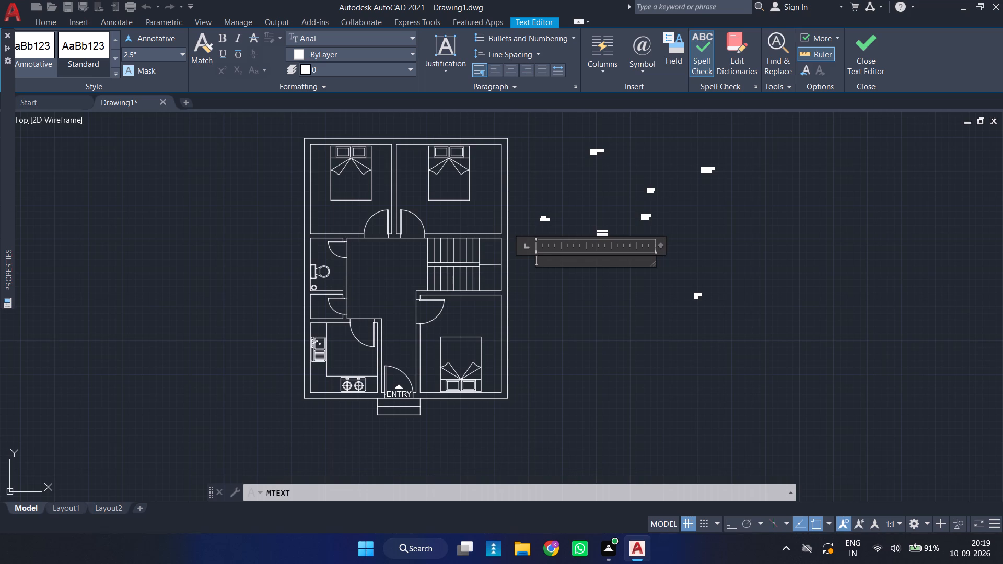
pyautogui.press('b')
pyautogui.press('e')
pyautogui.press('d')
pyautogui.press('r')
pyautogui.write('OOM')
pyautogui.press('-')
pyautogui.press('3')
pyautogui.press('Return')
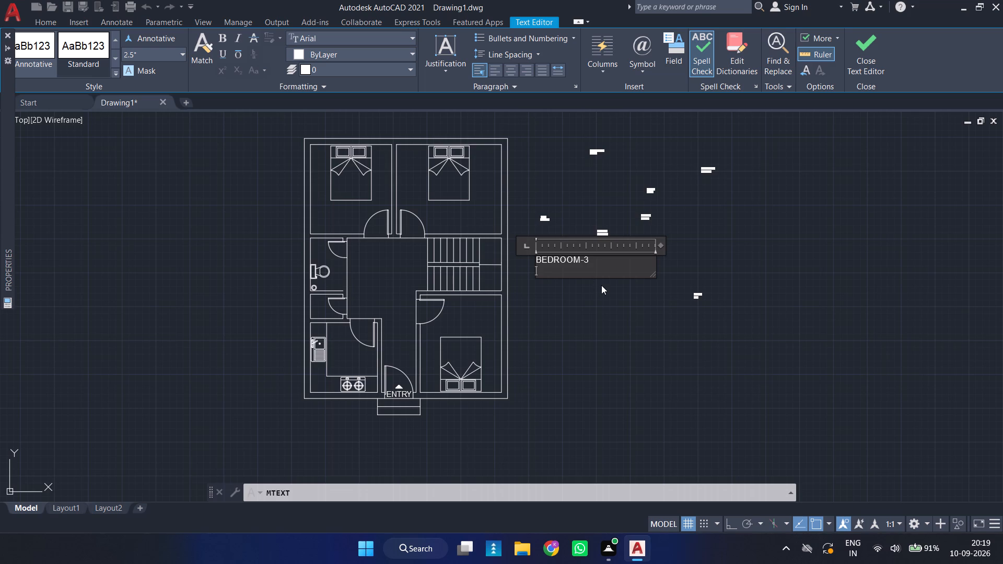
pyautogui.write('10')
pyautogui.press("'")
pyautogui.press('*')
pyautogui.write("12'")
pyautogui.press('Return')
pyautogui.press('Escape')
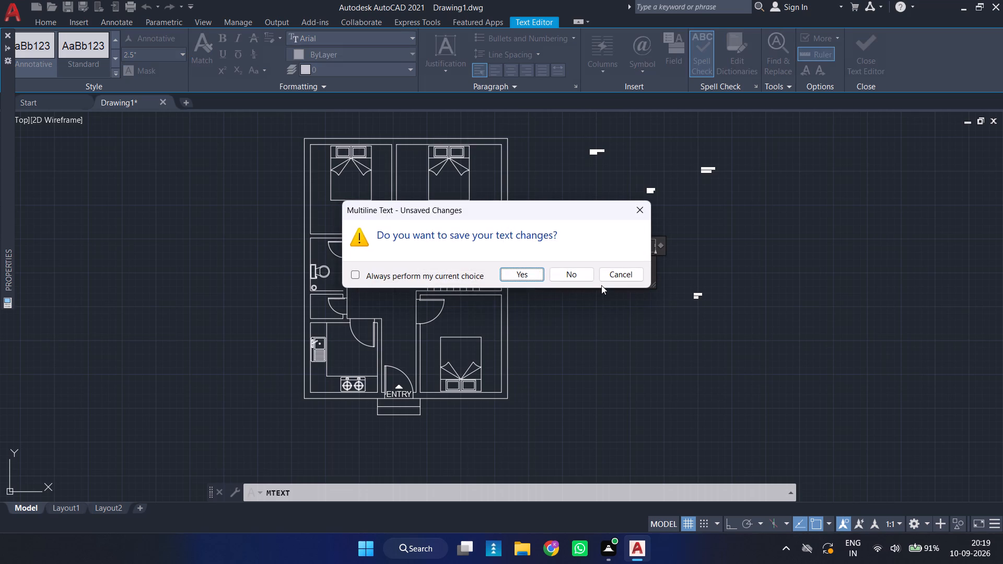
pyautogui.press('Return')
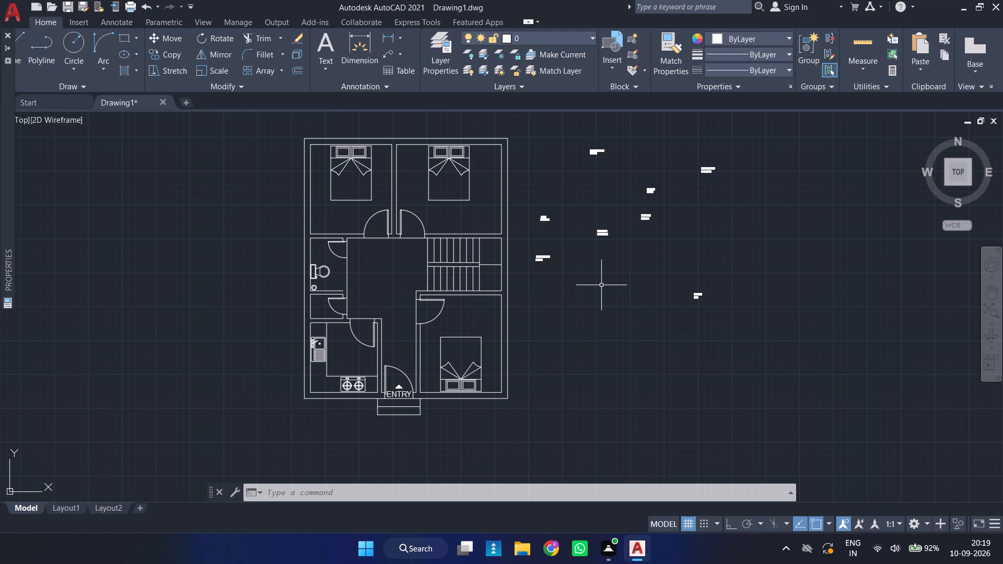
# Add multiline text reading UP in the empty space beside the plan, just below and left of the STORE text.
pyautogui.press('space')
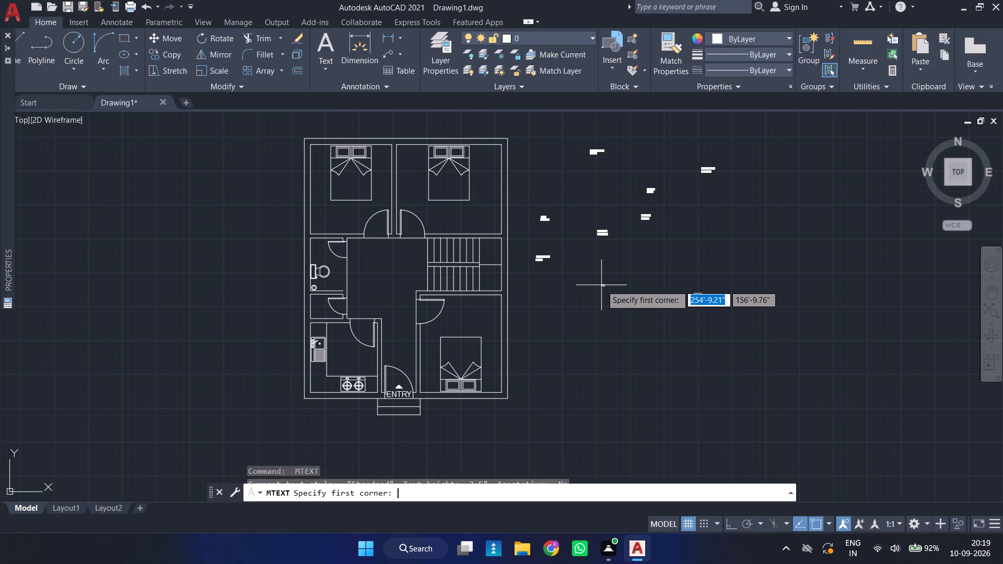
pyautogui.click(601, 285)
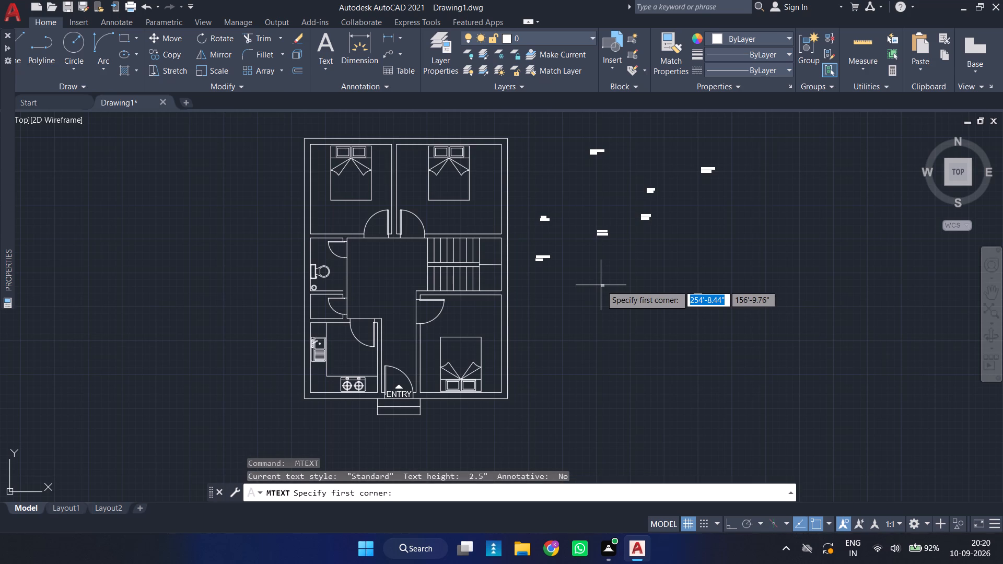
pyautogui.click(660, 311)
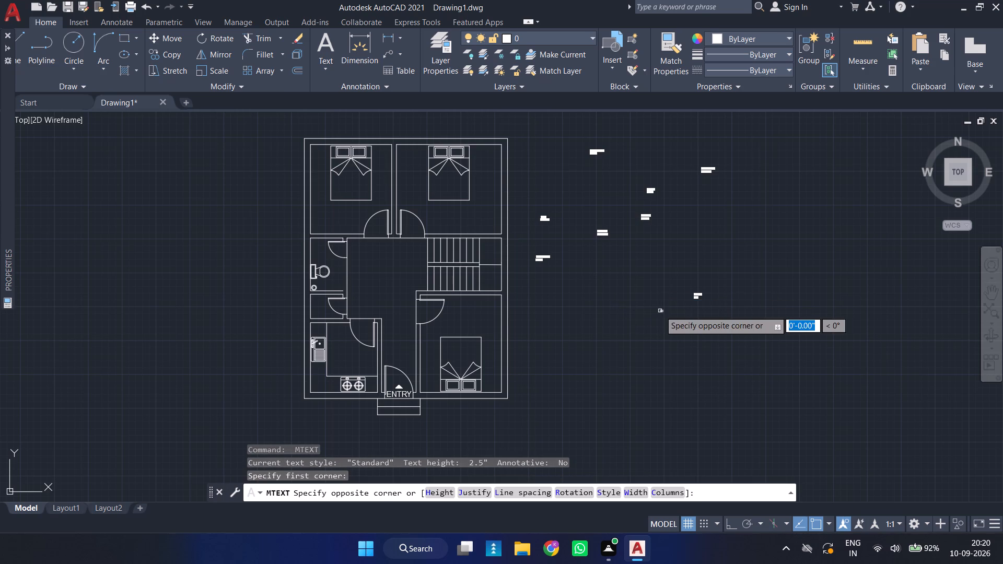
pyautogui.moveTo(664, 319); pyautogui.dragTo(659, 321)
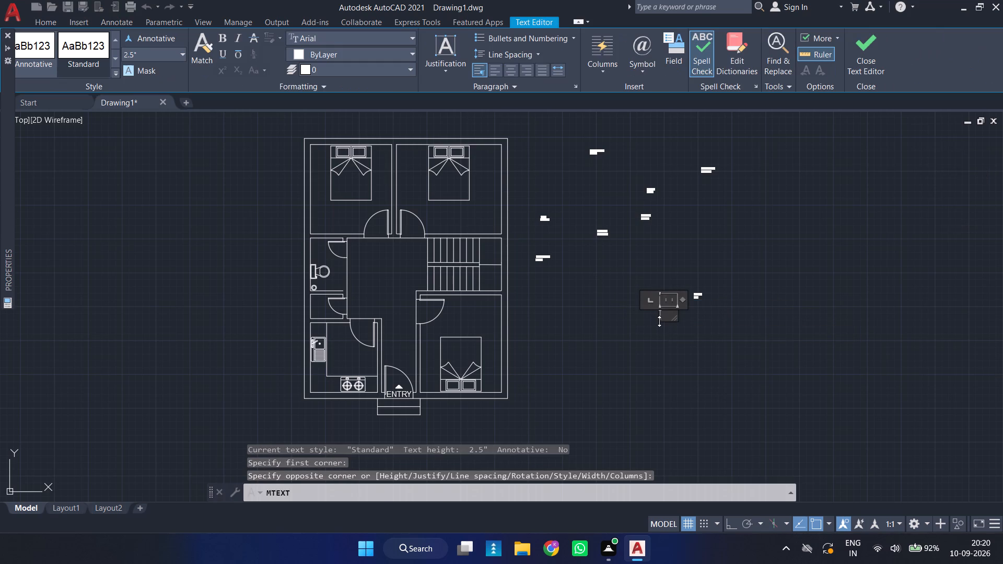
pyautogui.write('UP')
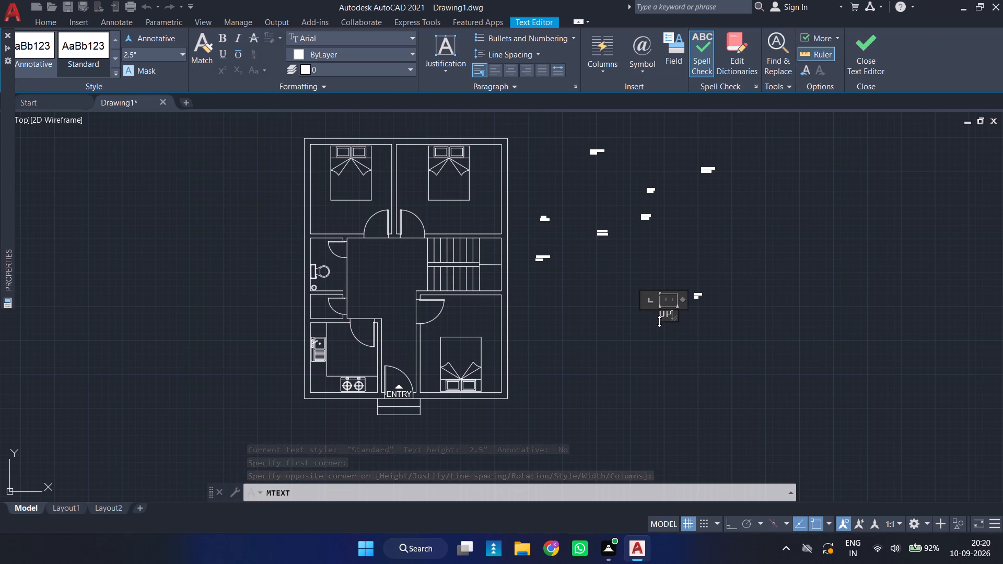
pyautogui.press('Escape')
pyautogui.press('Return')
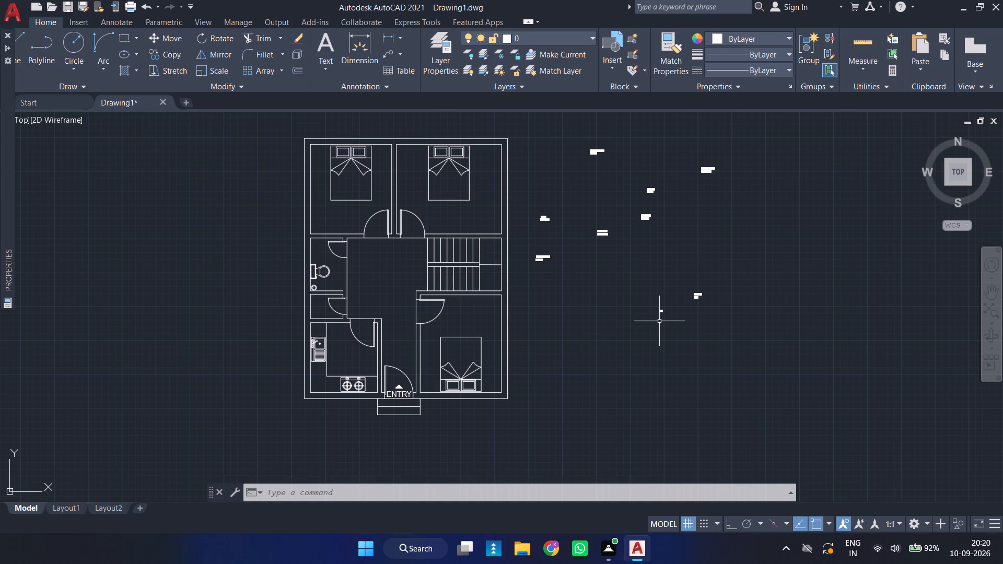
# Add multiline text reading GROUND FLOOR PLAN in the empty space beside the plan, just below and left of the UP text.
pyautogui.press('space')
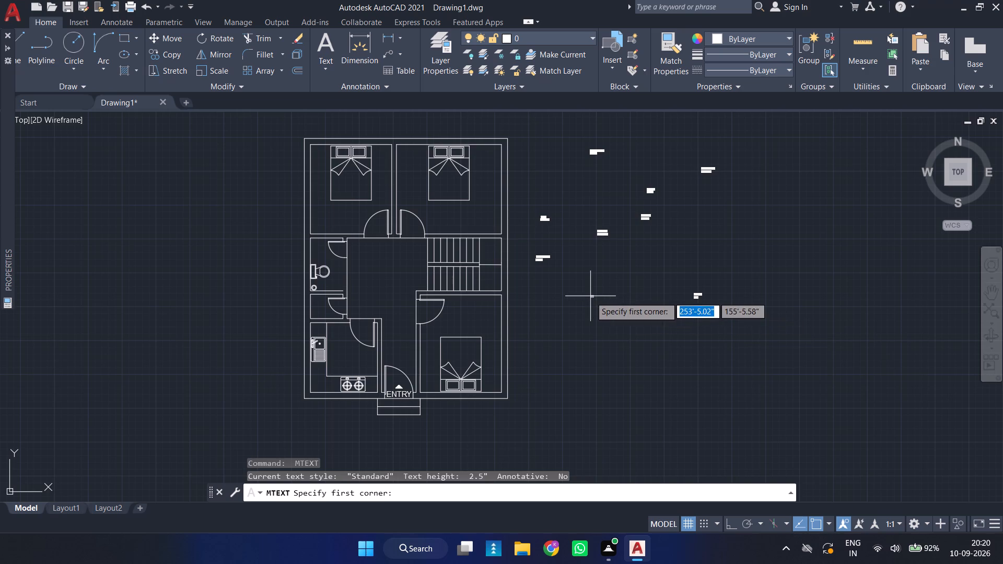
pyautogui.click(590, 320)
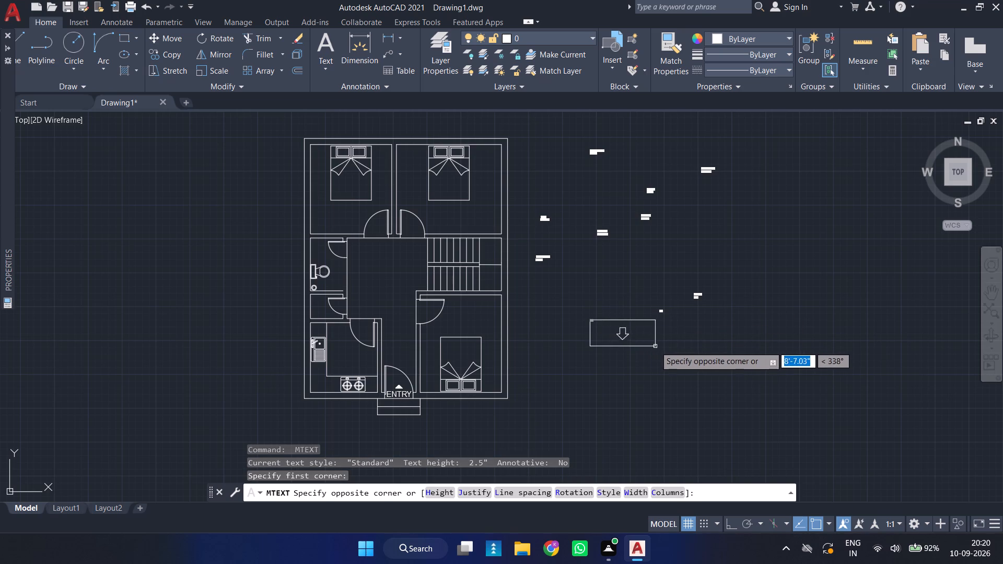
pyautogui.click(656, 342)
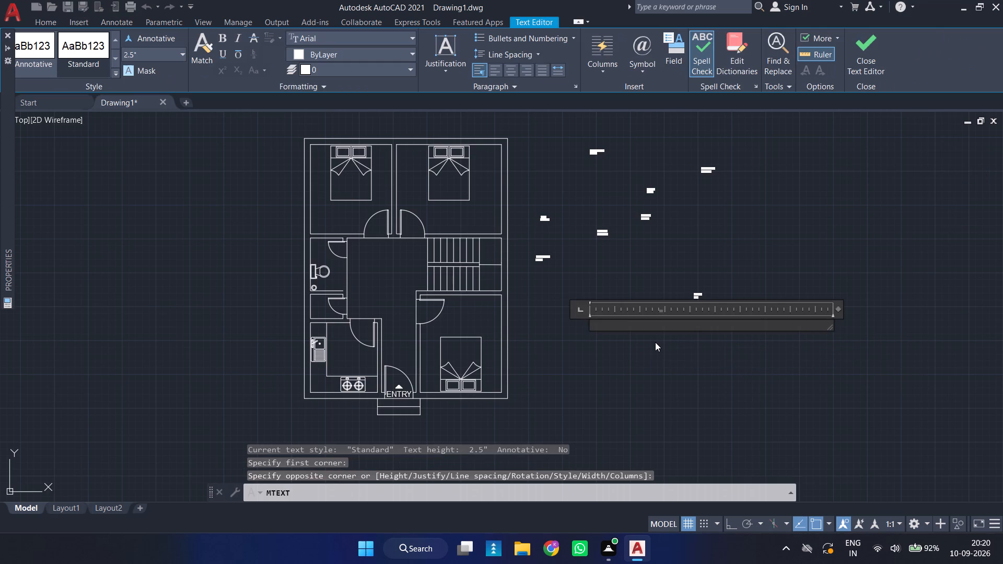
pyautogui.press('g')
pyautogui.press('r')
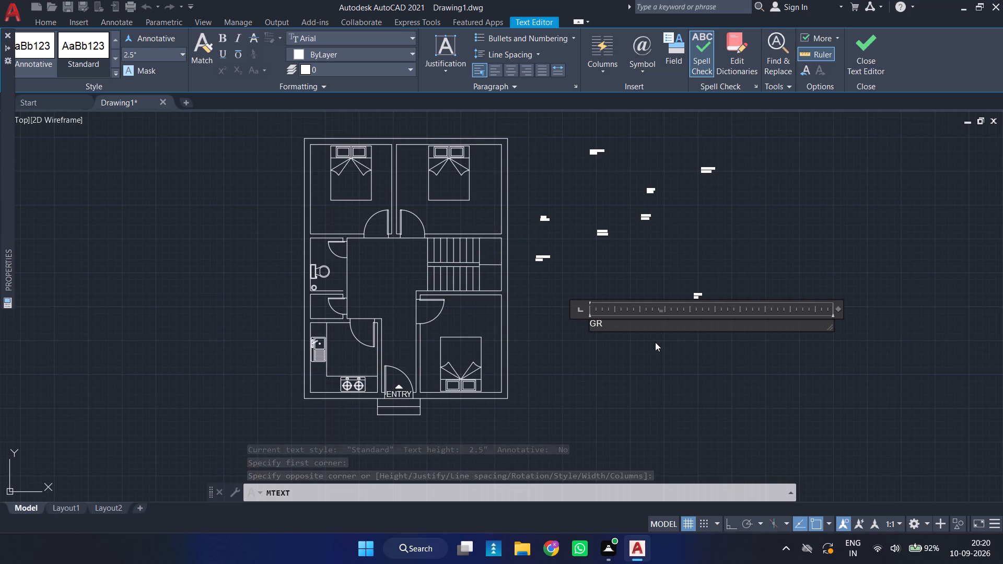
pyautogui.write('OM')
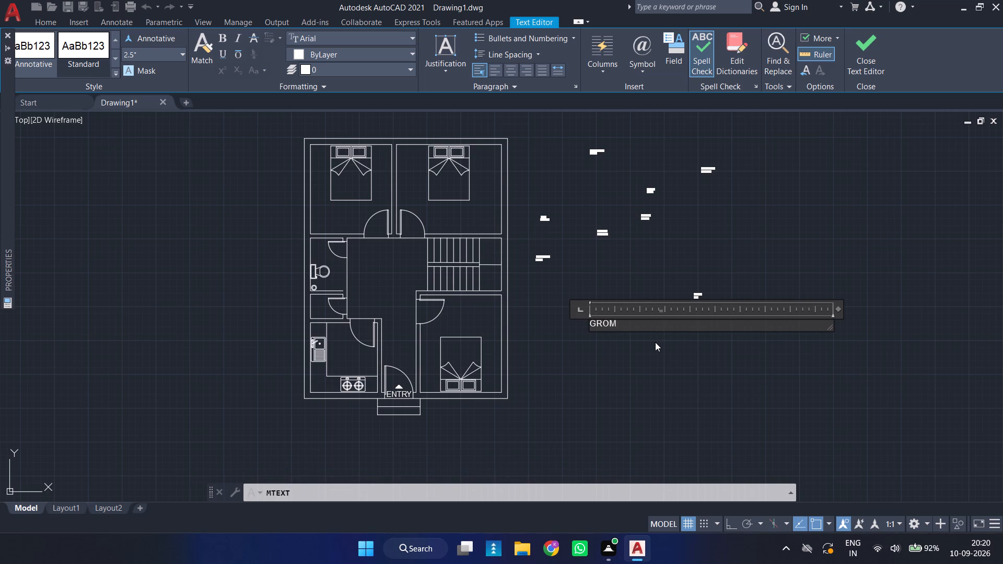
pyautogui.press('BackSpace')
pyautogui.write('UM')
pyautogui.press('BackSpace')
pyautogui.press('n')
pyautogui.write('D')
pyautogui.press('space')
pyautogui.write('FLOO')
pyautogui.write('R PL')
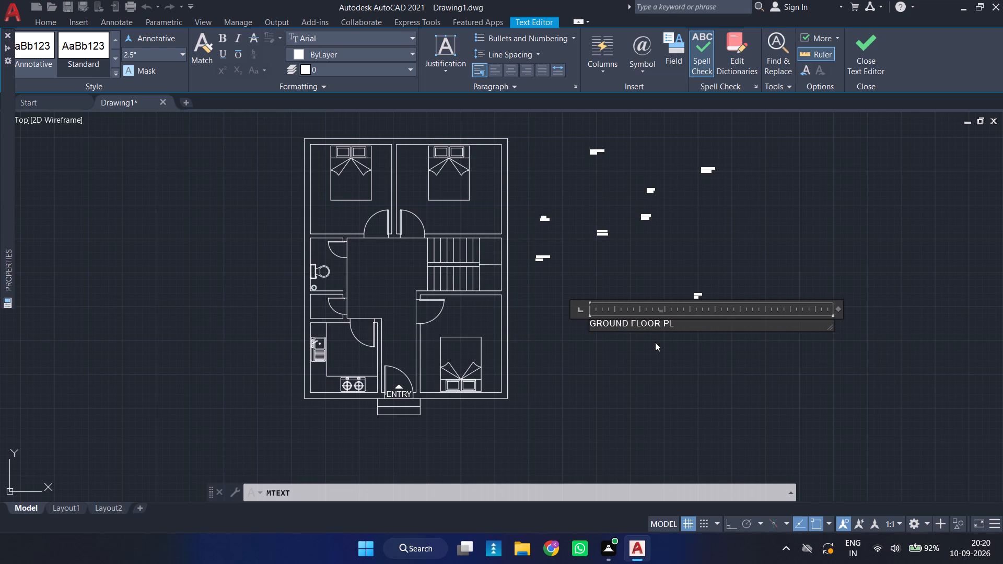
pyautogui.write('AN')
pyautogui.press('Escape')
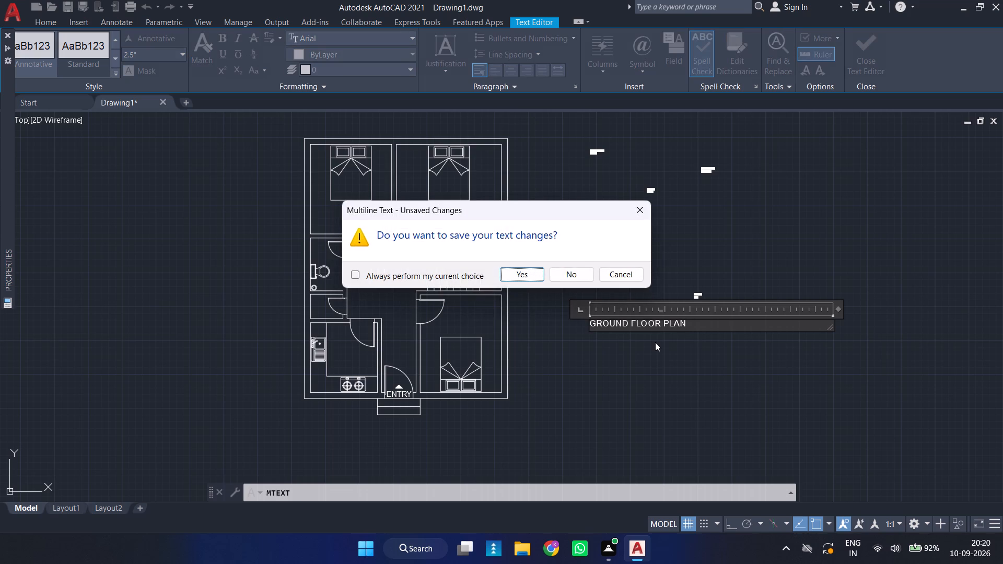
pyautogui.press('Return')
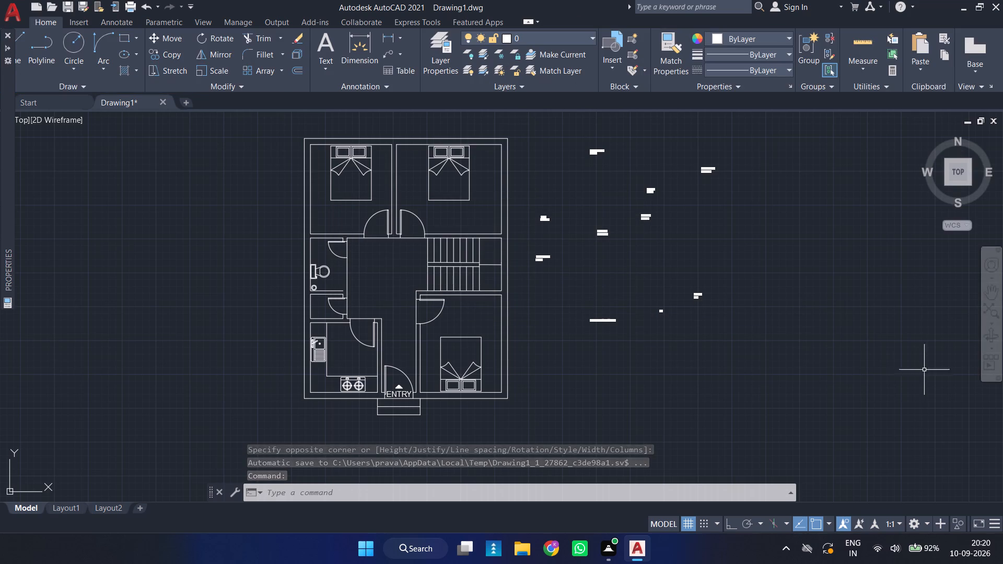
# Set the text height of all the multiline texts beside the plan to 8".
pyautogui.click(787, 163)
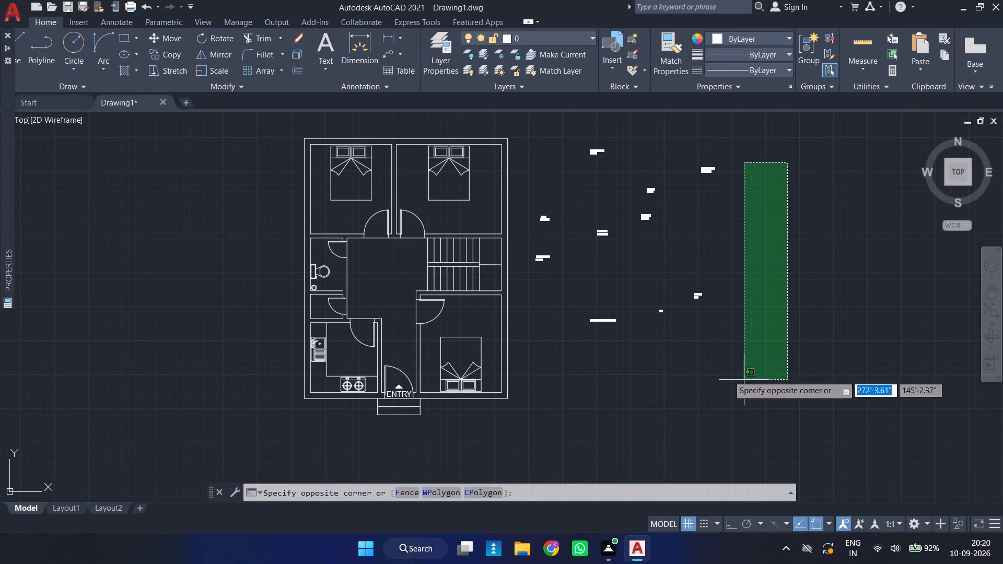
pyautogui.click(534, 335)
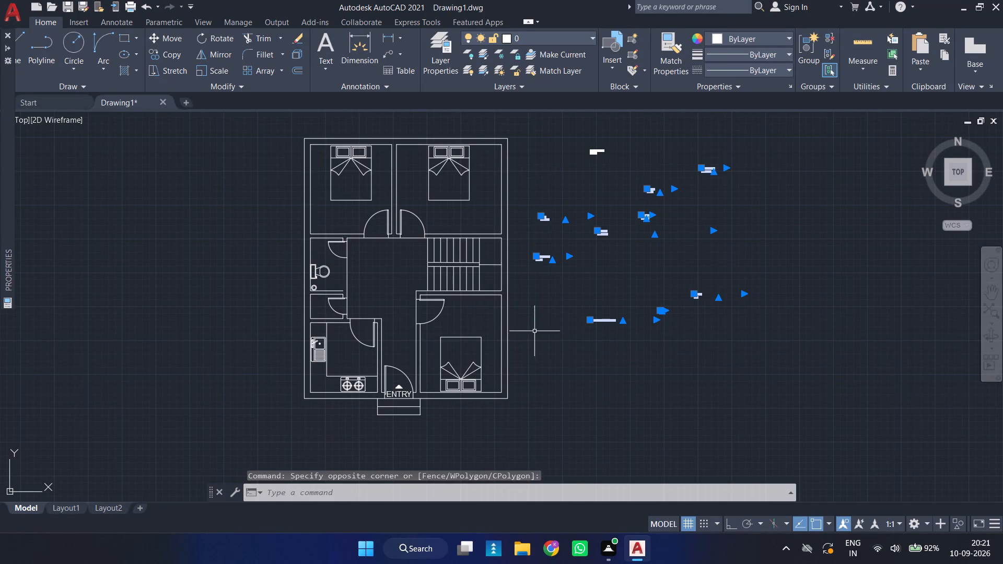
pyautogui.click(614, 139)
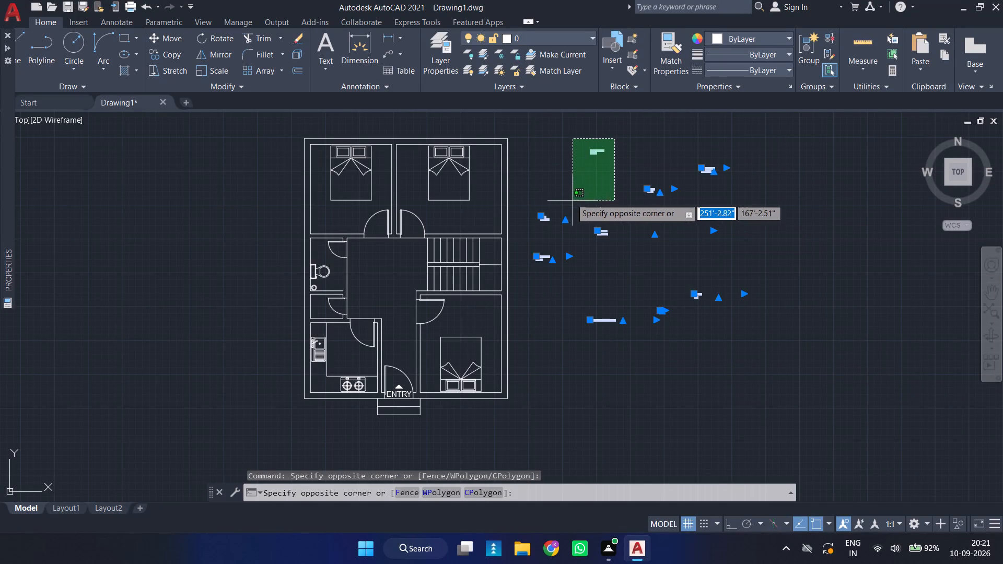
pyautogui.click(571, 198)
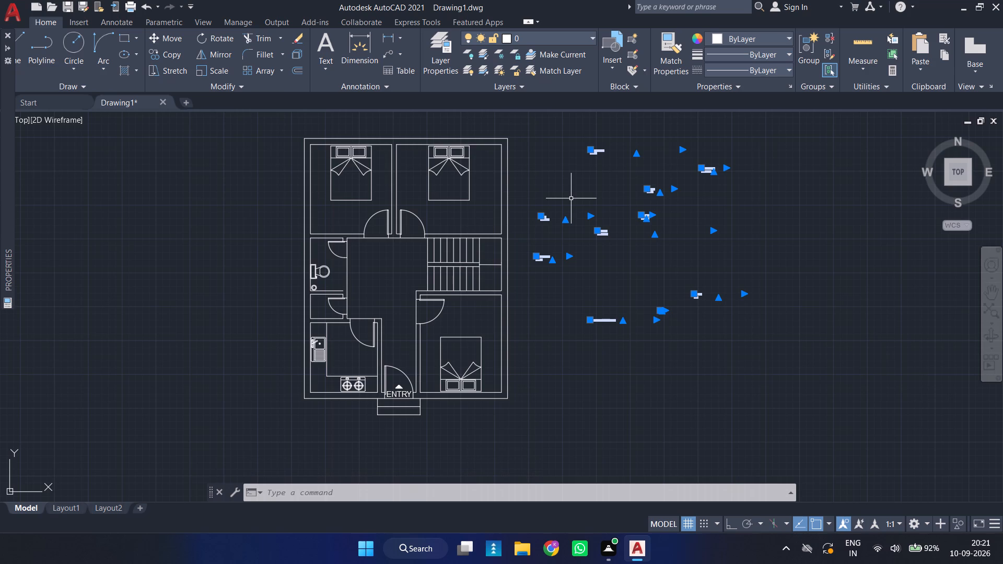
pyautogui.press('p')
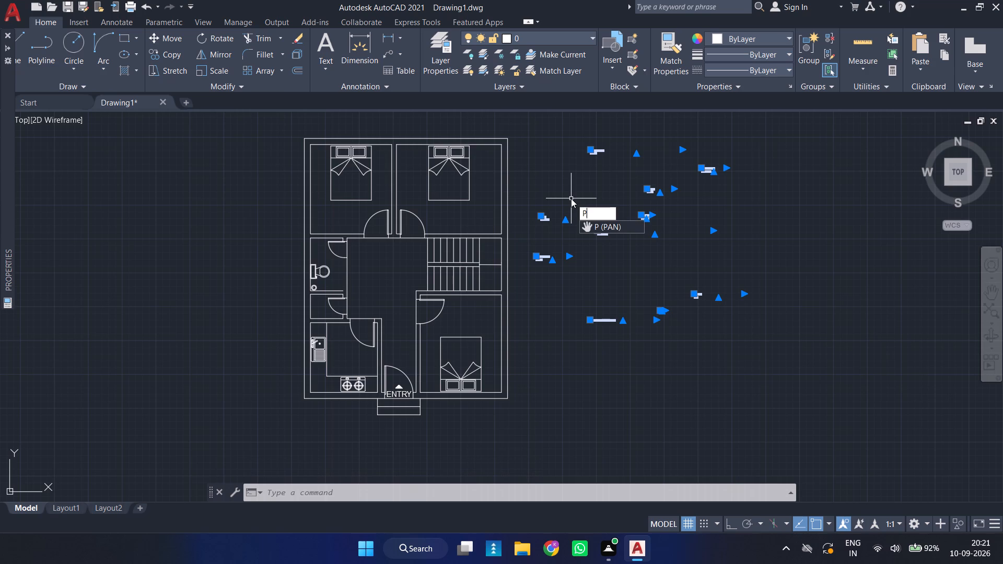
pyautogui.press('r')
pyautogui.press('Return')
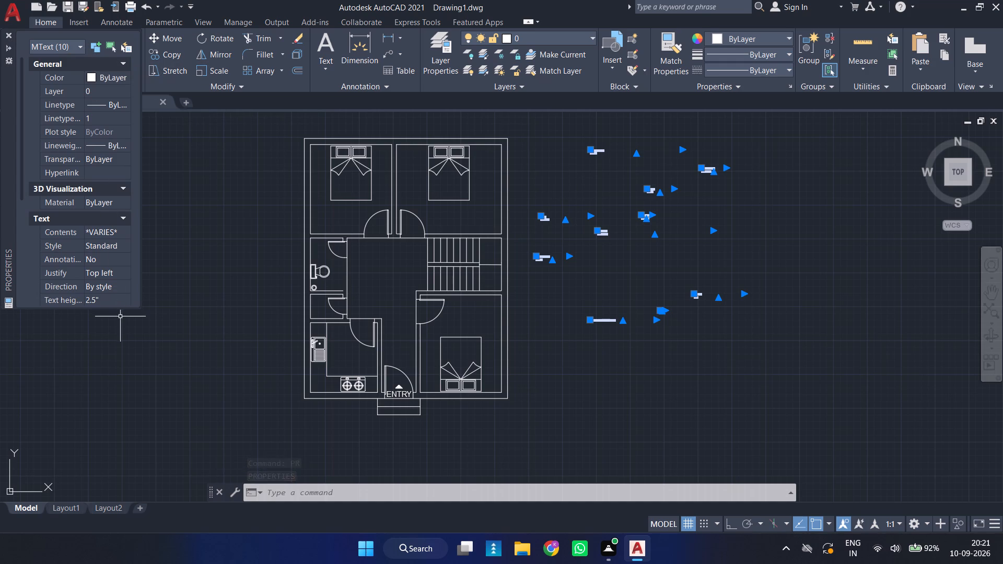
pyautogui.click(108, 297)
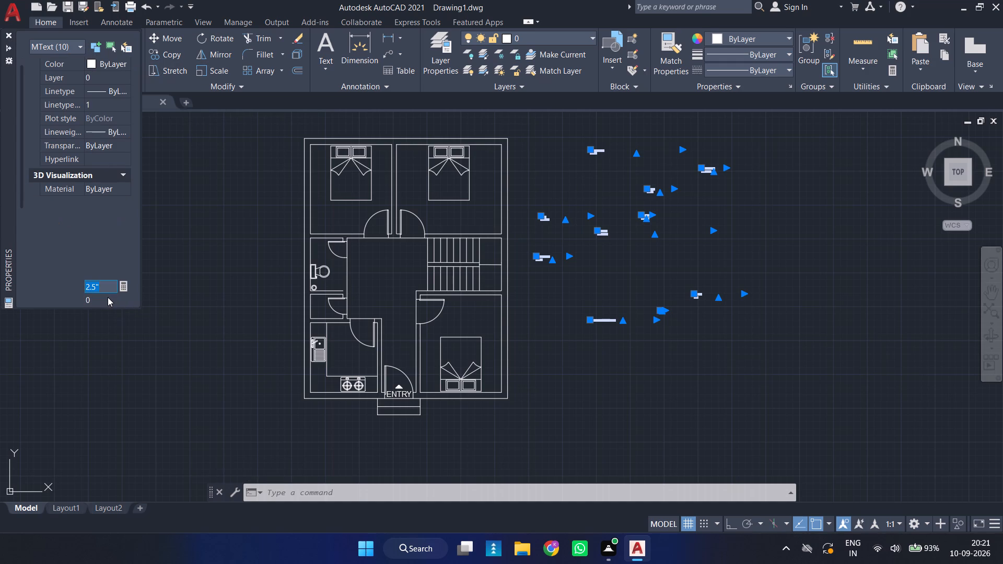
pyautogui.press('BackSpace')
pyautogui.press('BackSpace')
pyautogui.press('BackSpace')
pyautogui.press('BackSpace')
pyautogui.press('BackSpace')
pyautogui.press('BackSpace')
pyautogui.press('BackSpace')
pyautogui.press('BackSpace')
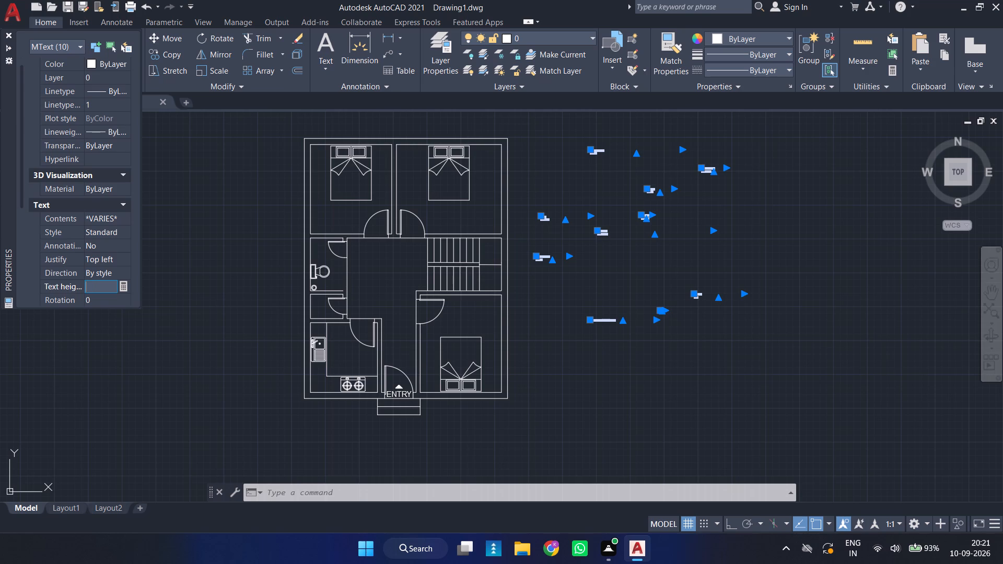
pyautogui.press('8')
pyautogui.press('Return')
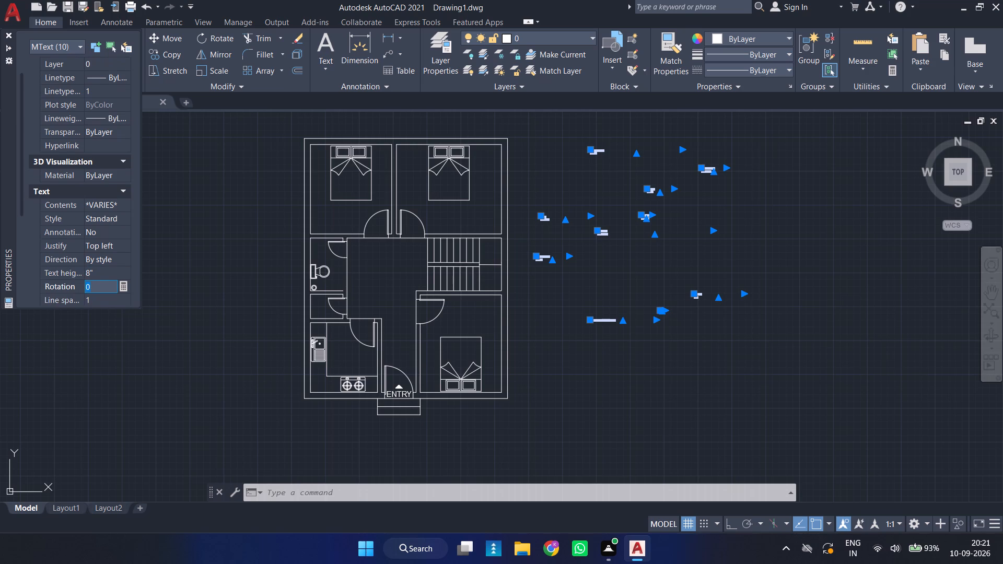
pyautogui.press('Escape')
pyautogui.press('Escape')
pyautogui.press('Escape')
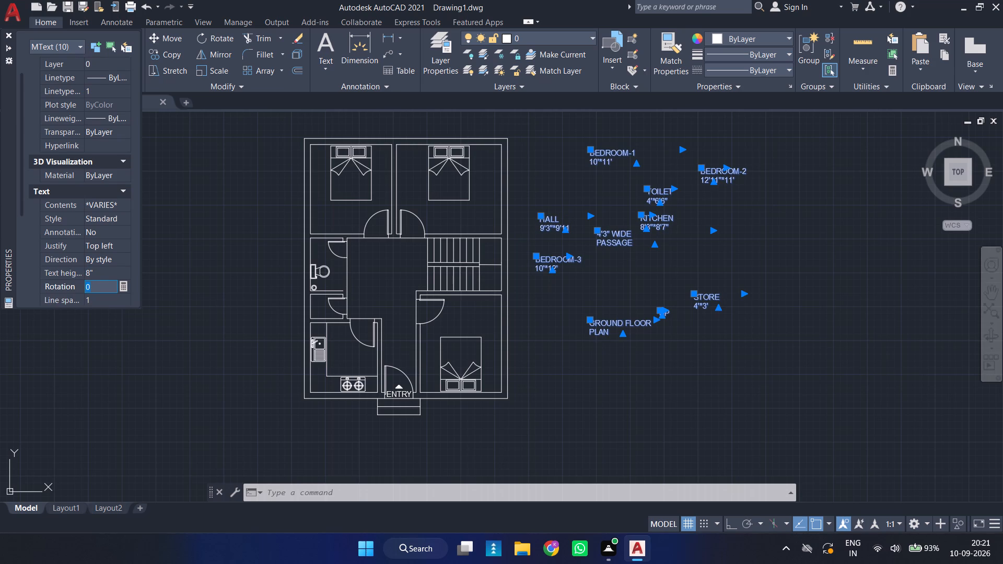
pyautogui.press('Escape')
pyautogui.press('Escape')
pyautogui.press('Escape')
pyautogui.press('Escape')
pyautogui.press('Escape')
pyautogui.press('Escape')
pyautogui.click(6, 37)
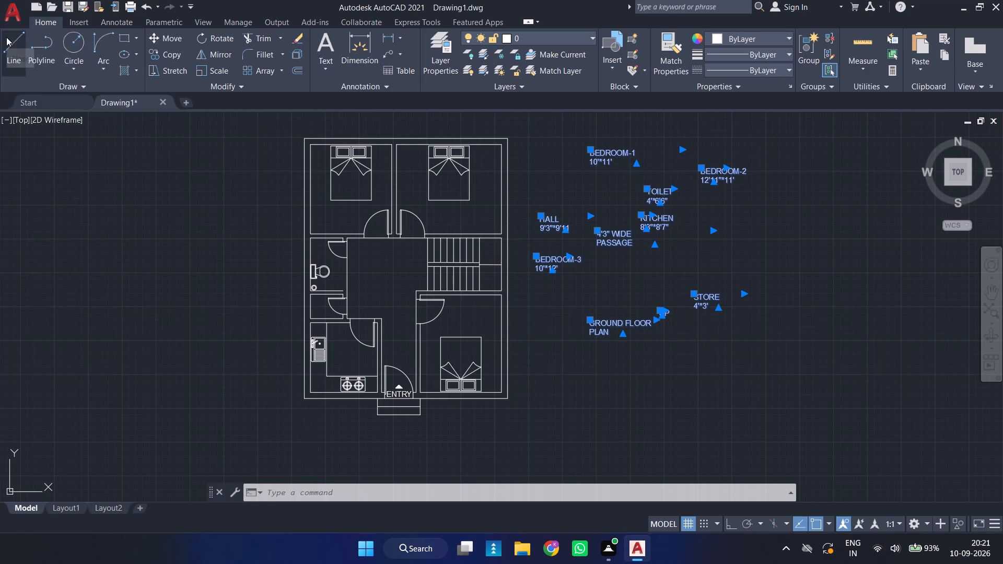
# Move the BEDROOM-1 text into the upper-left bedroom, just below the bed.
pyautogui.click(589, 149)
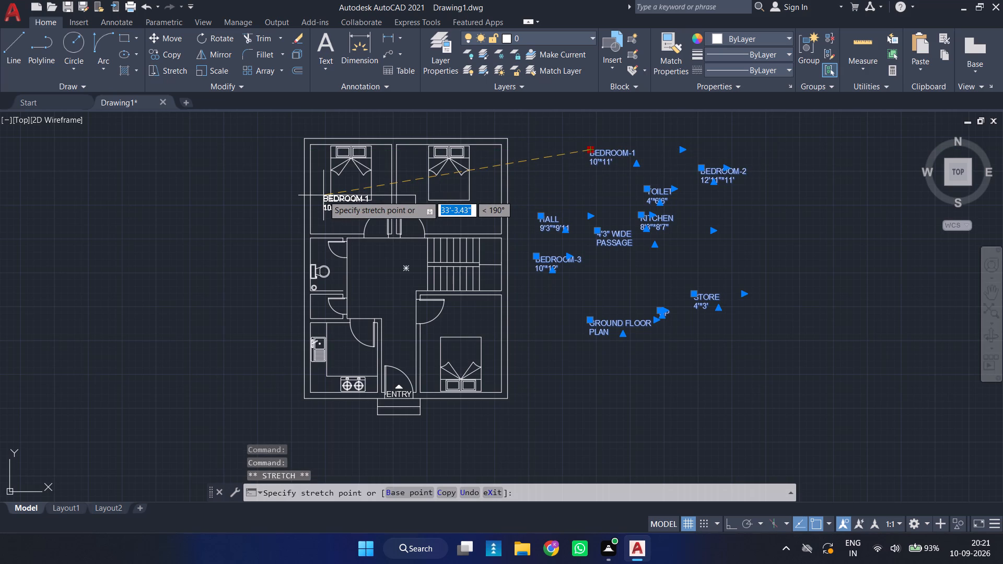
pyautogui.scroll(2, 326, 204)
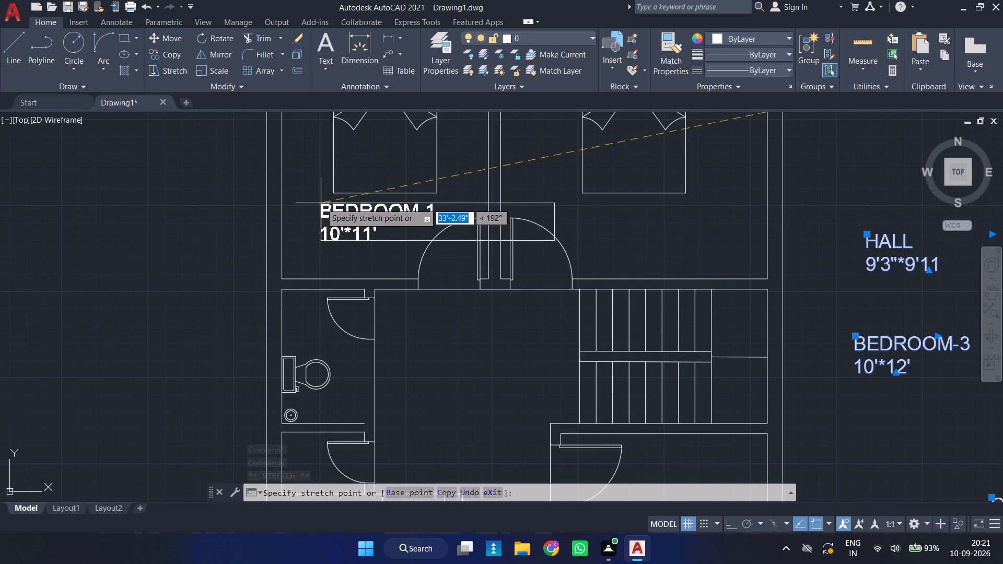
pyautogui.click(316, 203)
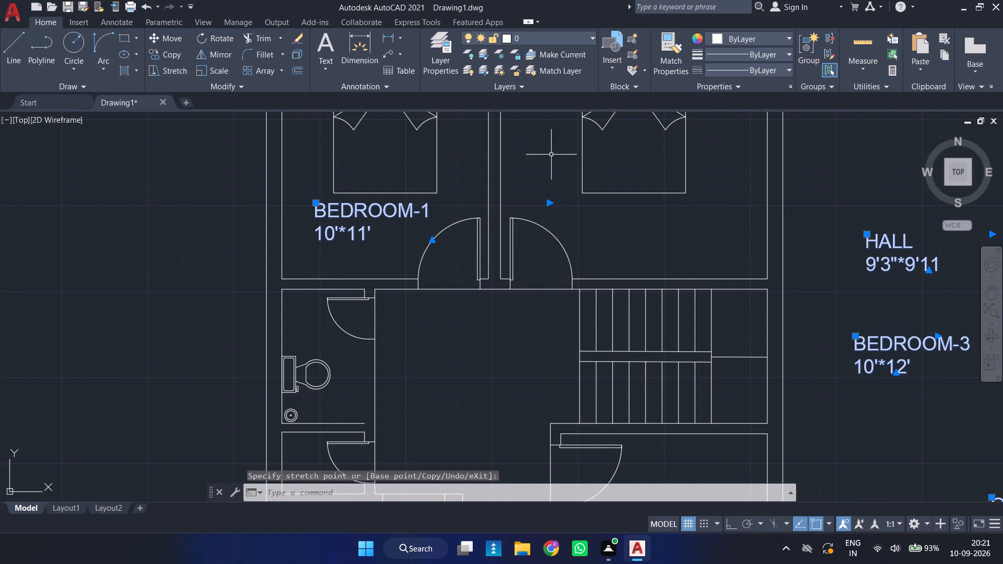
# Move the HALL text into the middle of the hall, between the toilet and the staircase.
pyautogui.scroll(-1, 552, 156)
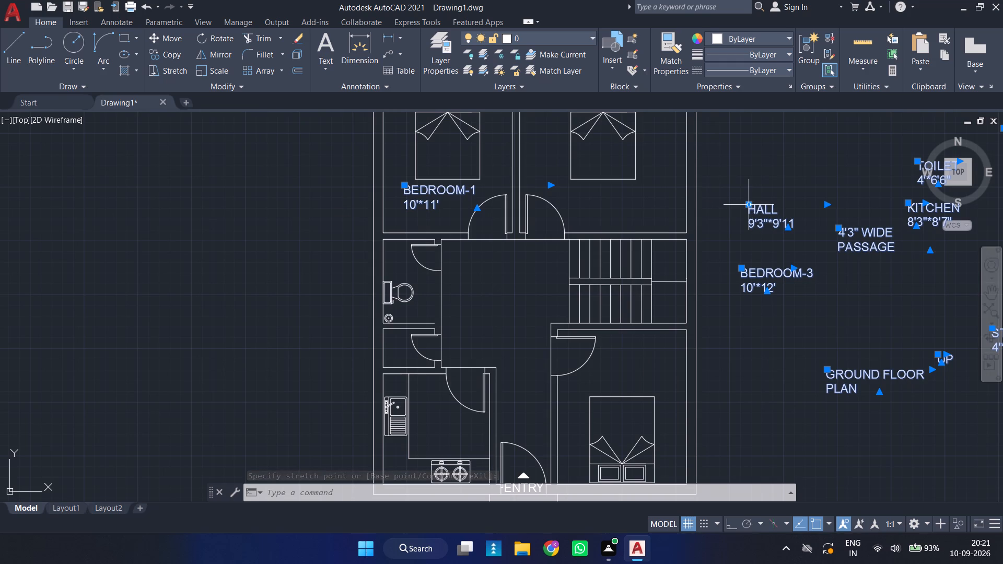
pyautogui.click(745, 203)
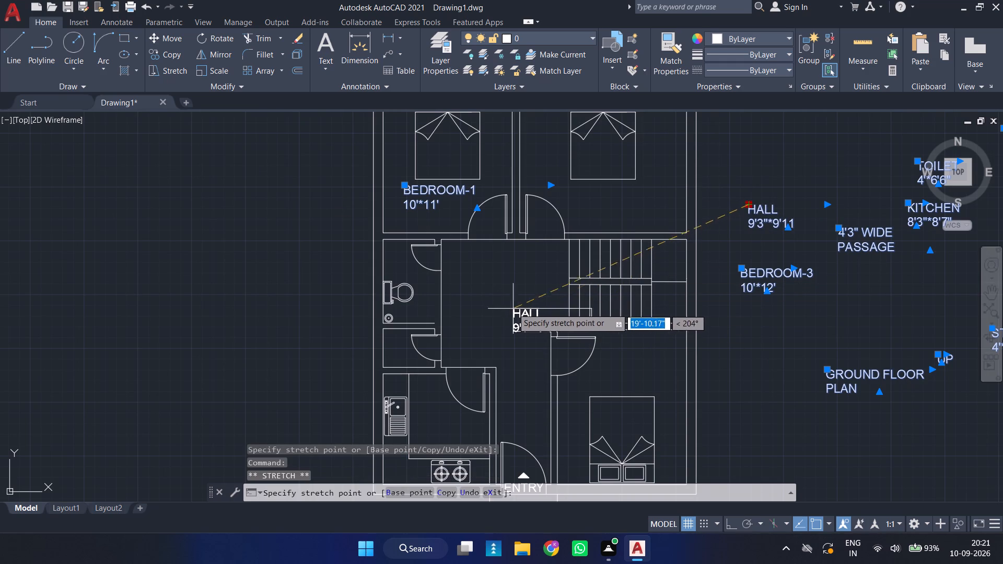
pyautogui.click(480, 287)
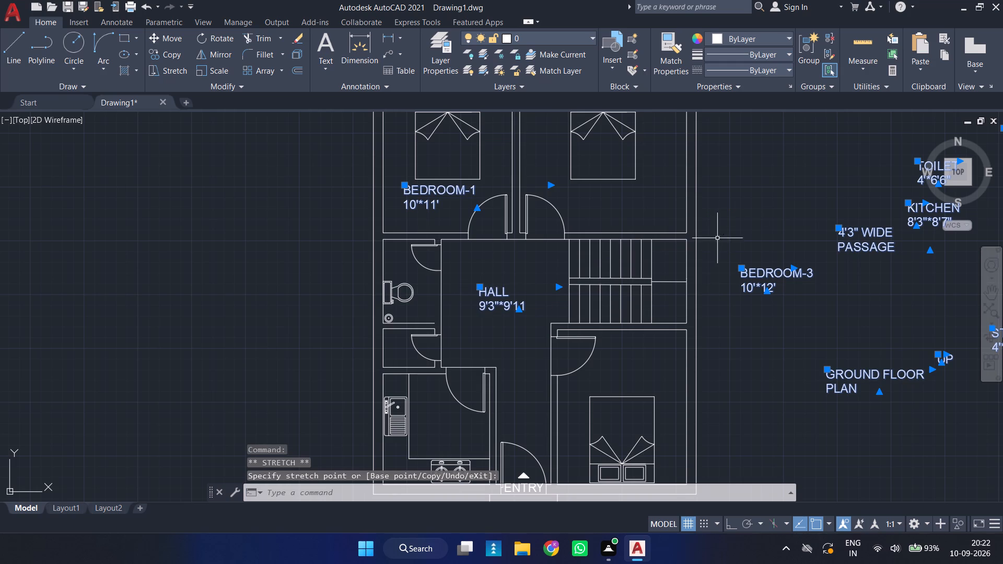
# Move the BEDROOM-3 text into the lower-right bedroom, above the bed and beside the door swing.
pyautogui.click(744, 269)
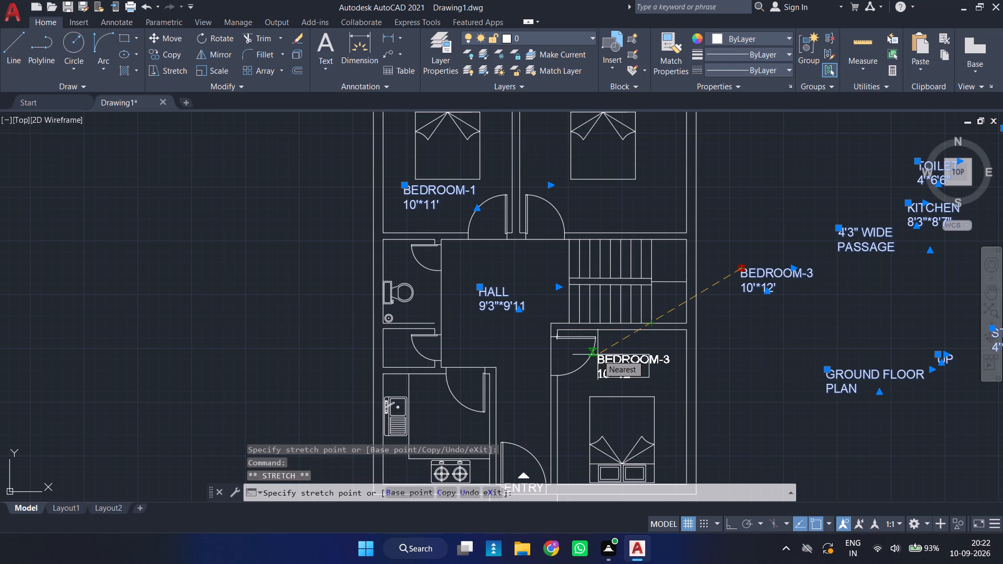
pyautogui.scroll(2, 598, 355)
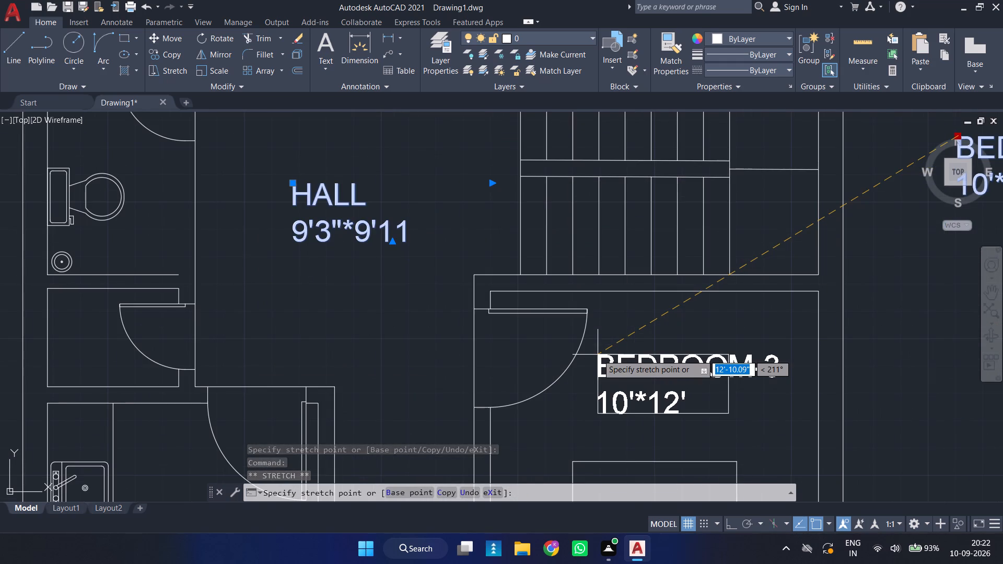
pyautogui.click(598, 355)
# Move the 4'3" WIDE PASSAGE text into the passage above the entry door, between the kitchen and the lower-right bedroom.
pyautogui.scroll(-3, 598, 355)
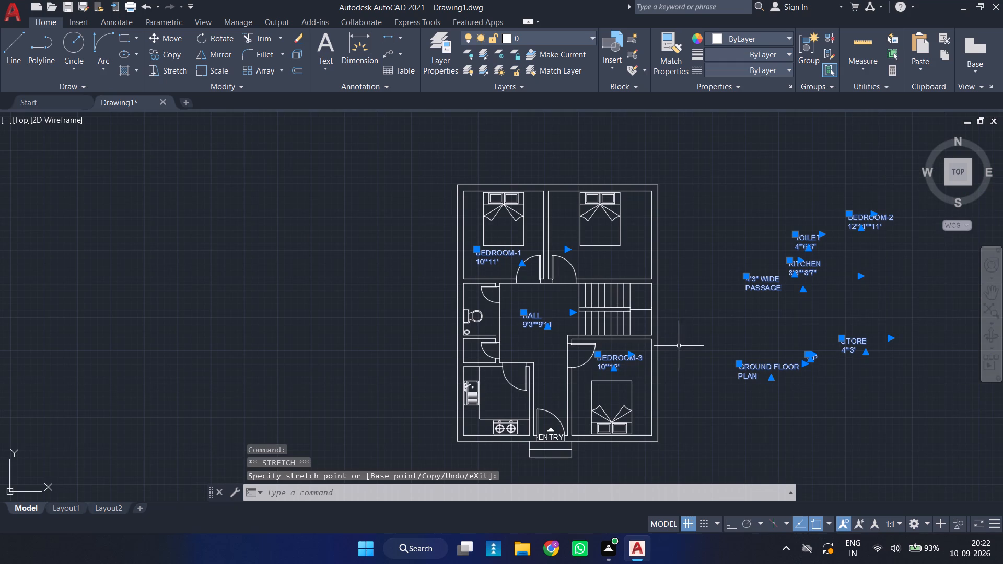
pyautogui.click(744, 278)
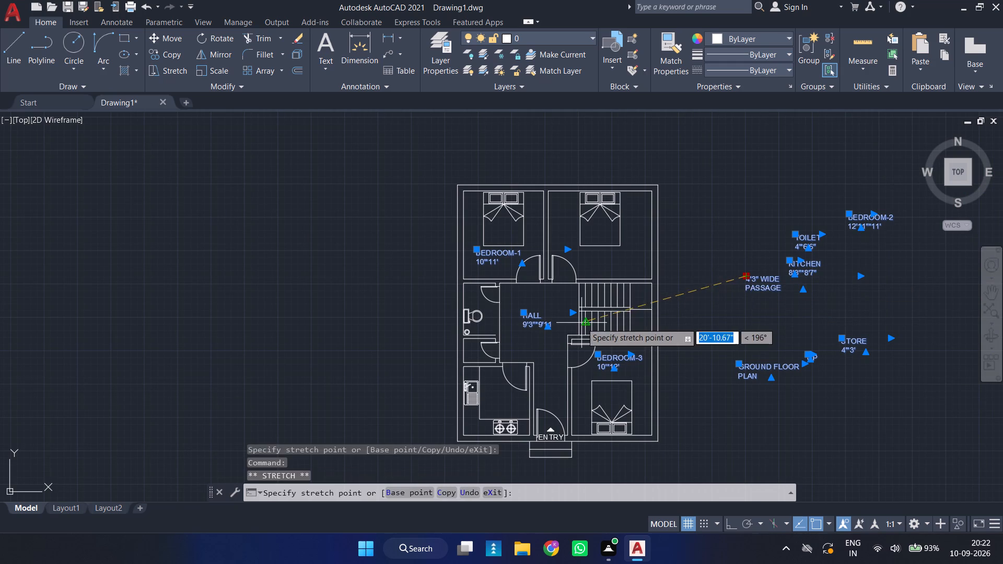
pyautogui.scroll(2, 582, 342)
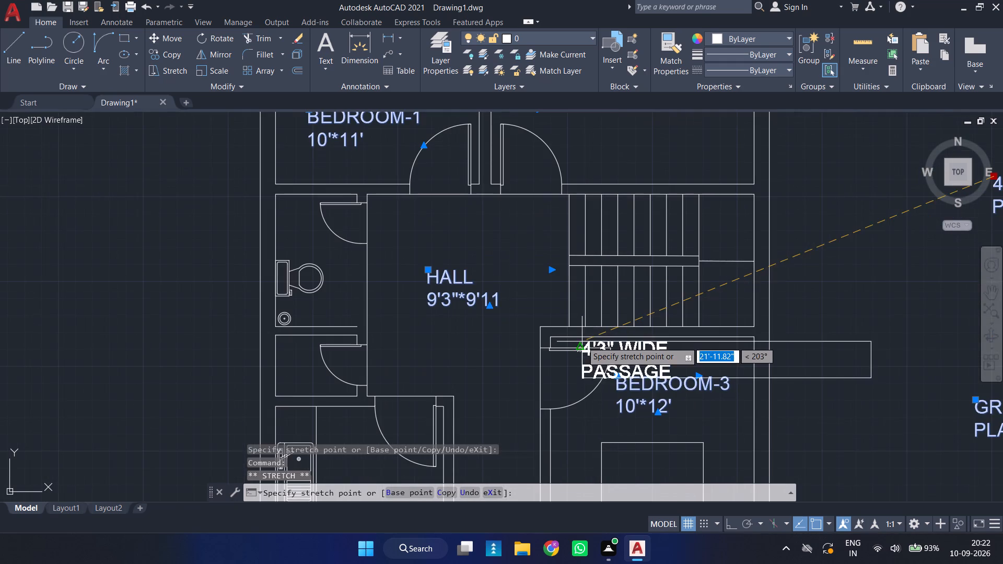
pyautogui.scroll(-4, 453, 324)
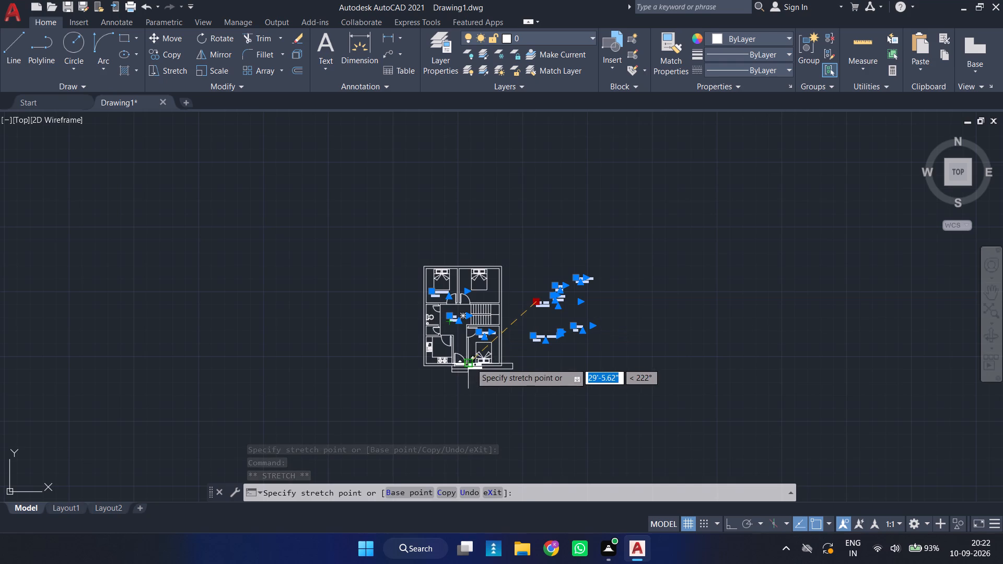
pyautogui.scroll(5, 460, 347)
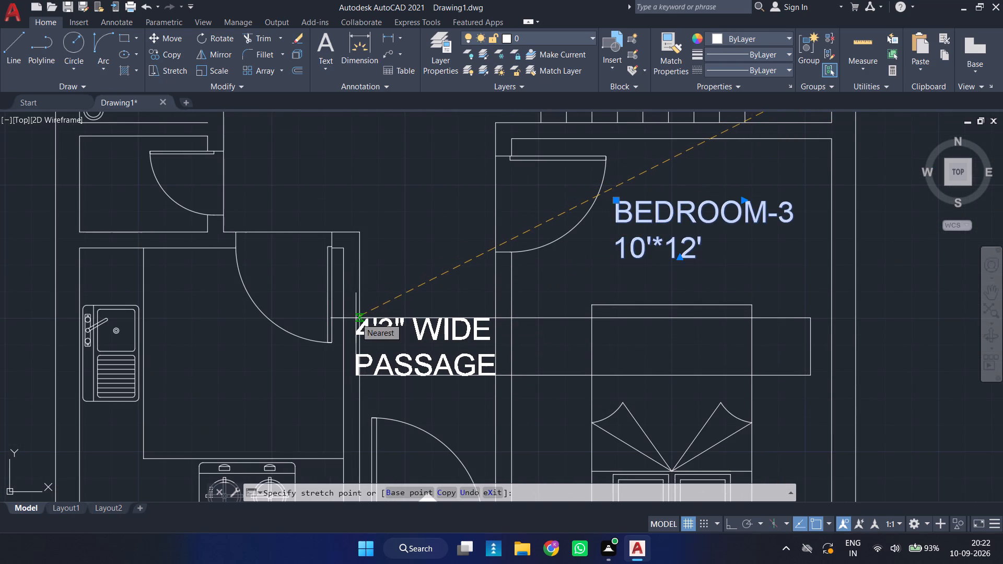
pyautogui.click(378, 319)
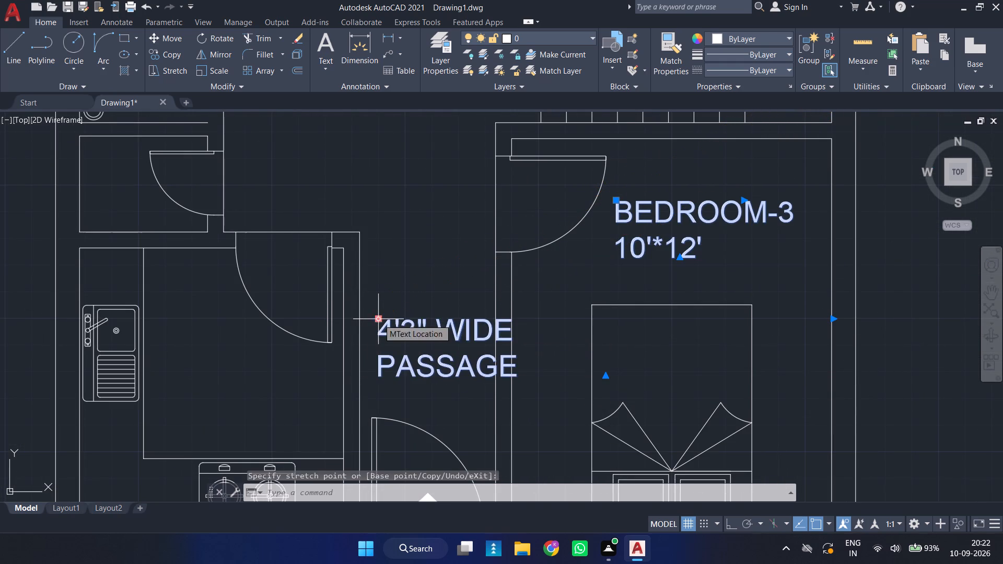
# Move the BEDROOM-2 text into the upper-right bedroom, just below the bed.
pyautogui.scroll(-5, 454, 313)
pyautogui.scroll(2, 575, 248)
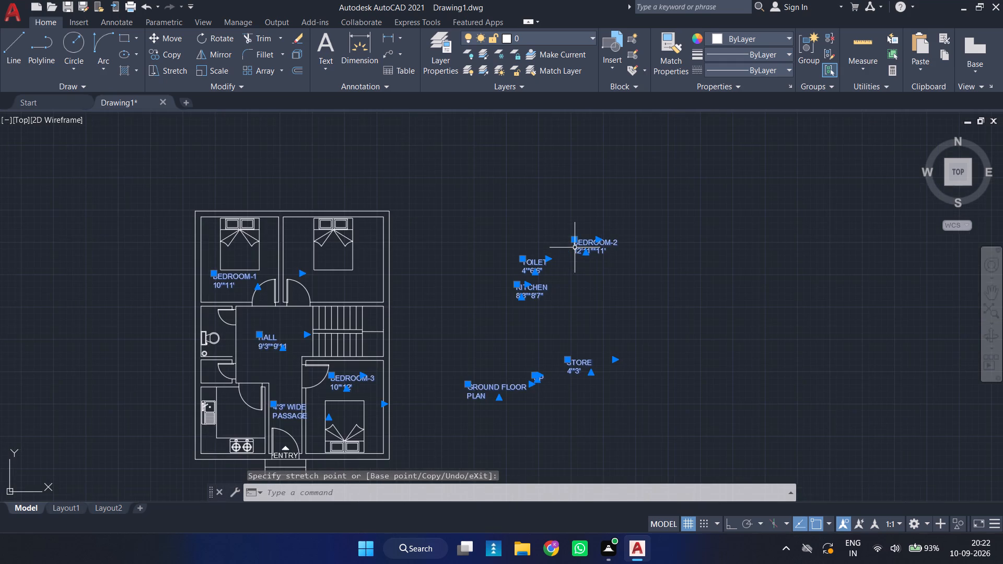
pyautogui.scroll(2, 575, 248)
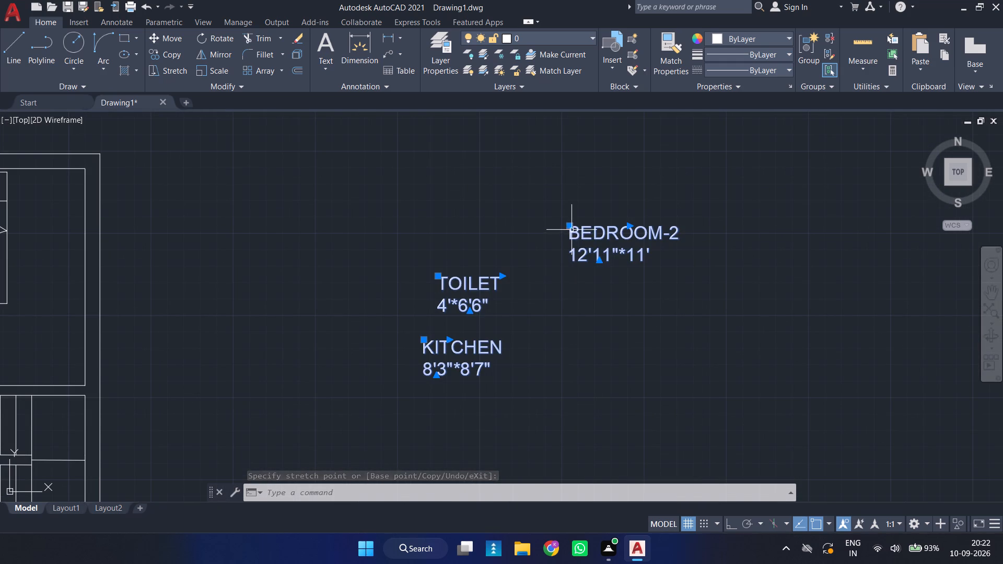
pyautogui.click(572, 227)
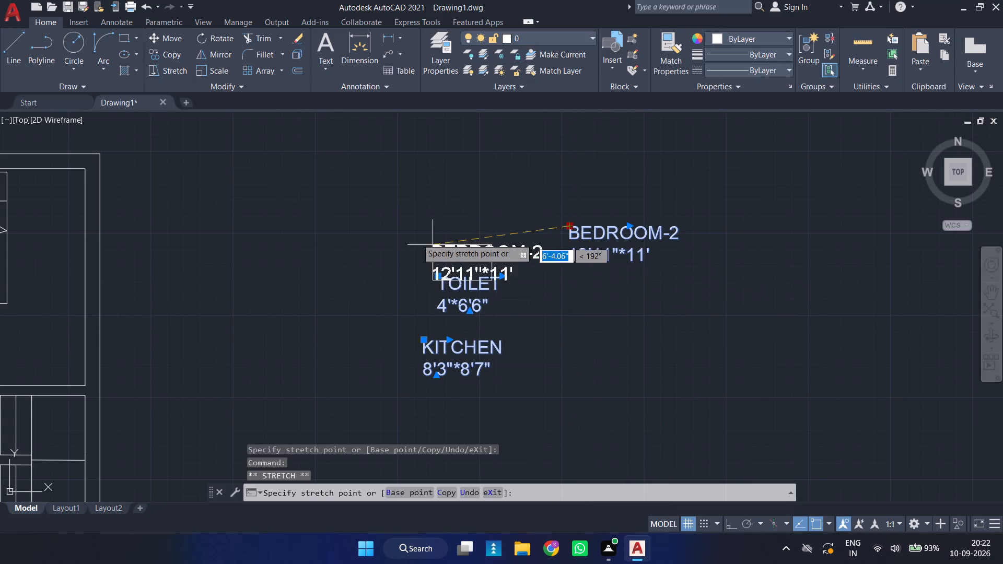
pyautogui.scroll(-3, 367, 220)
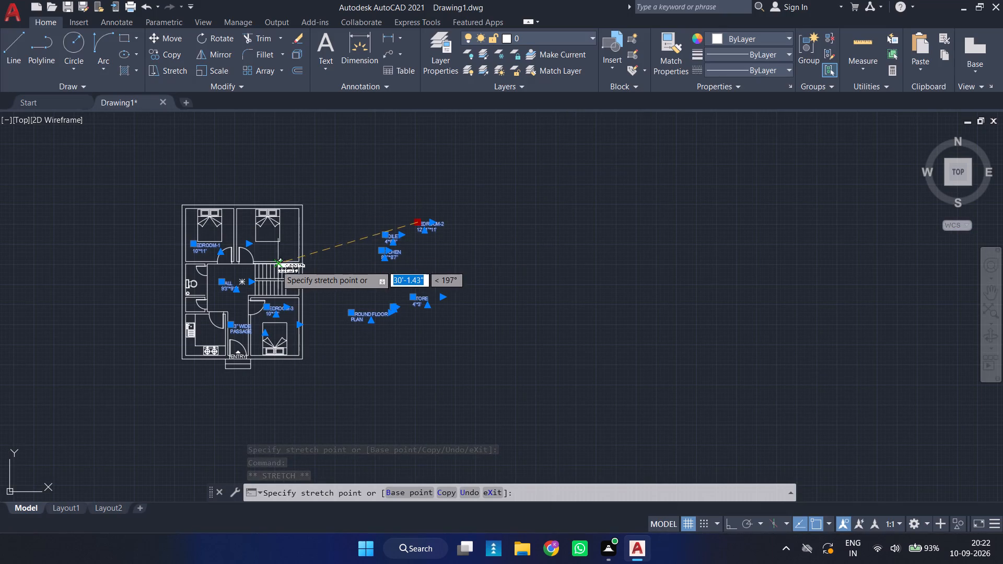
pyautogui.scroll(4, 271, 250)
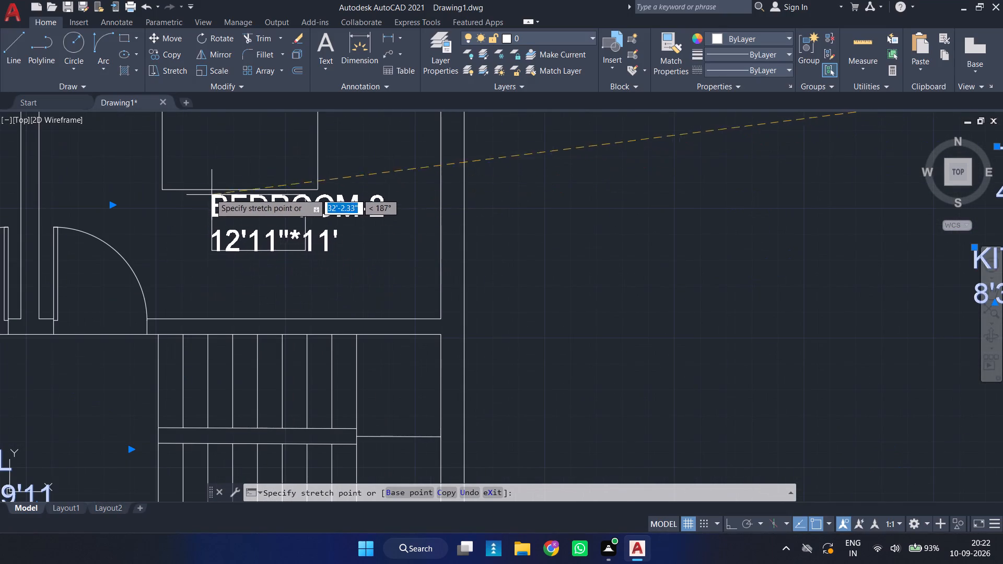
pyautogui.click(197, 219)
# Move the KITCHEN text into the kitchen, between the sink counter and the passage wall, above the stove.
pyautogui.scroll(-3, 806, 116)
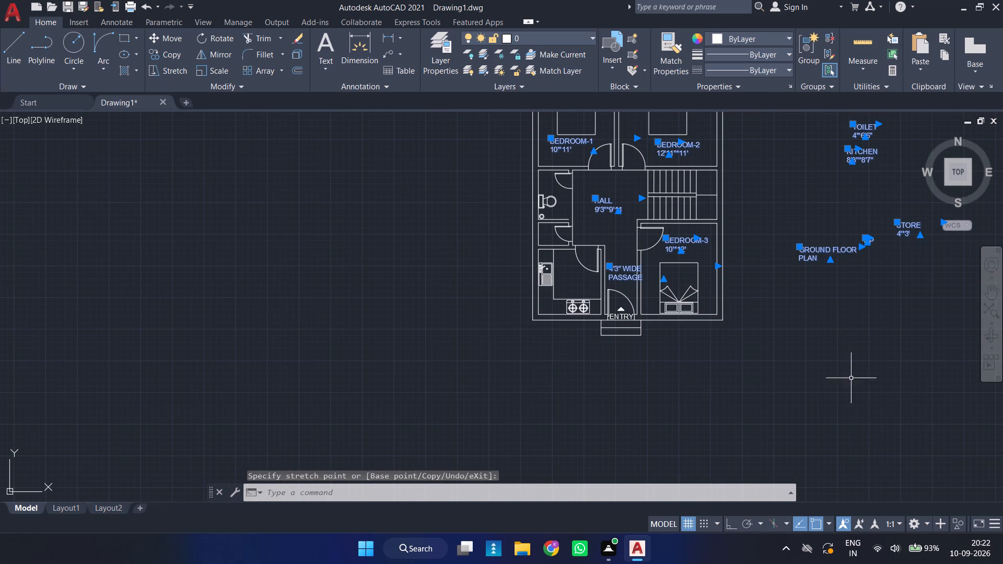
pyautogui.click(846, 150)
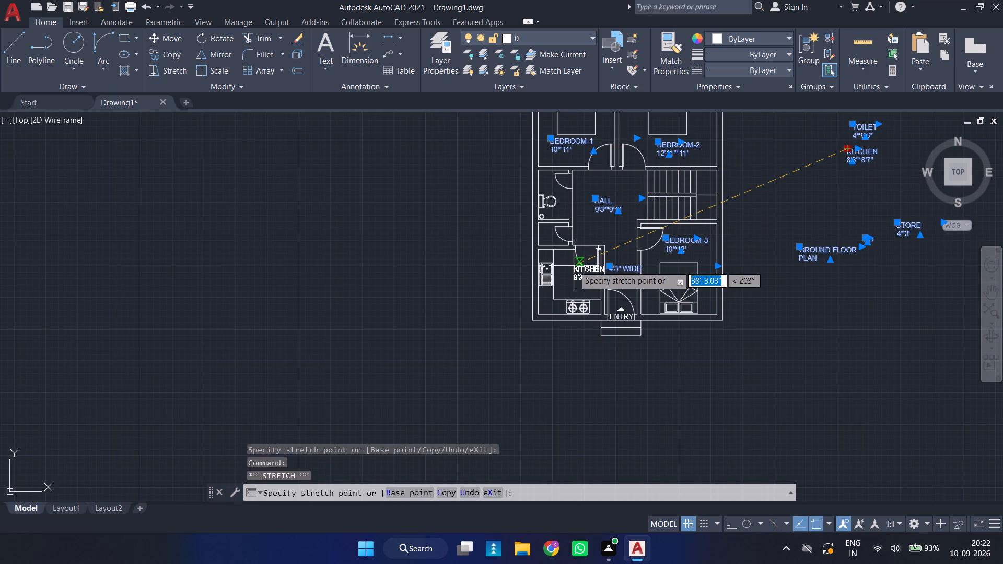
pyautogui.scroll(2, 573, 266)
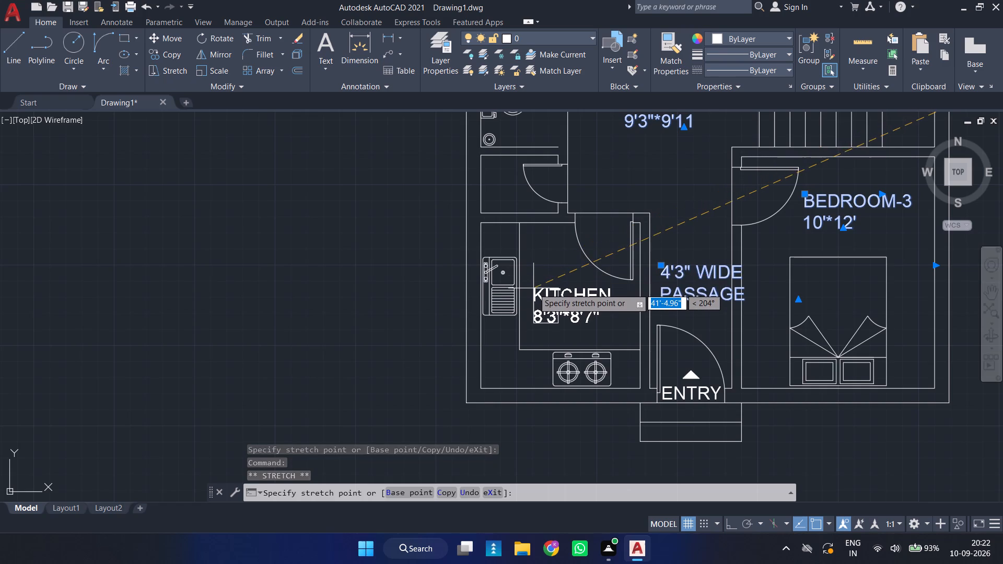
pyautogui.click(533, 288)
# Move the STORE text into the small room between the toilet and the kitchen.
pyautogui.scroll(-3, 533, 289)
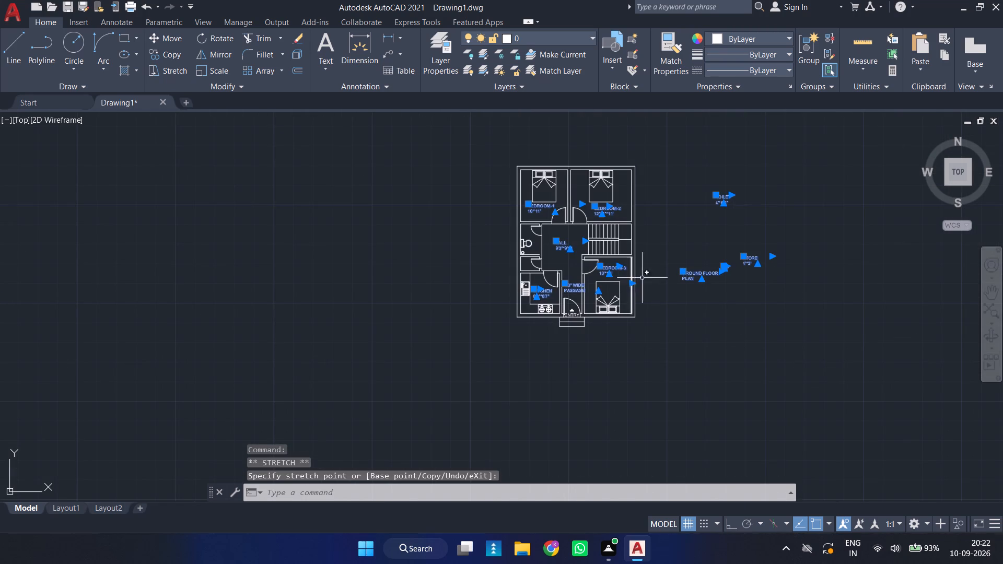
pyautogui.scroll(3, 748, 272)
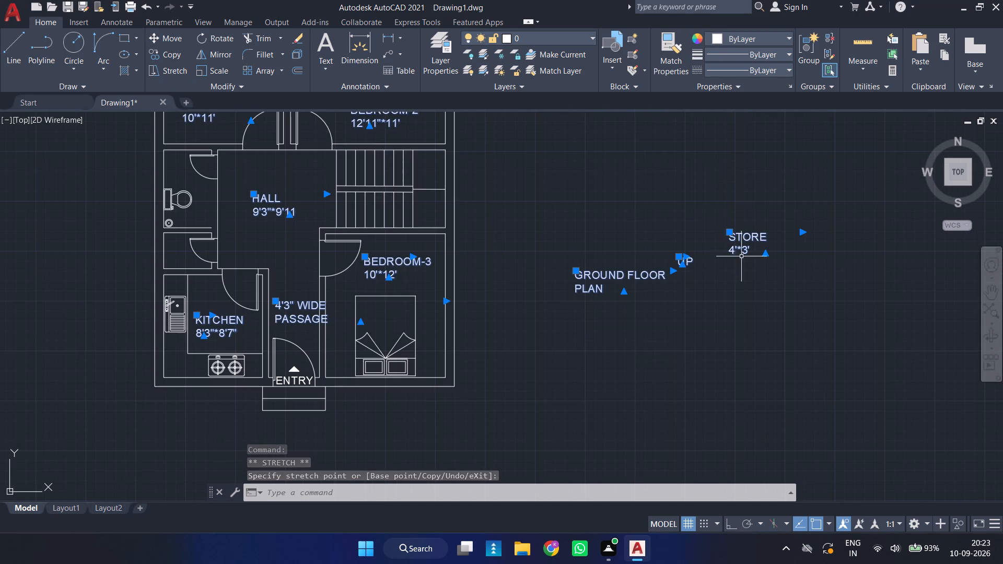
pyautogui.click(728, 229)
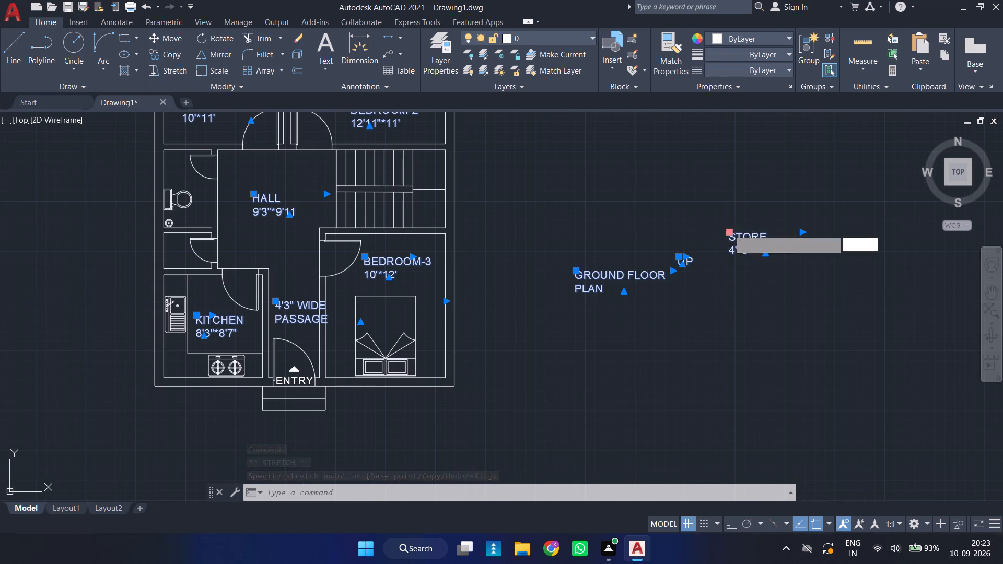
pyautogui.scroll(-2, 318, 145)
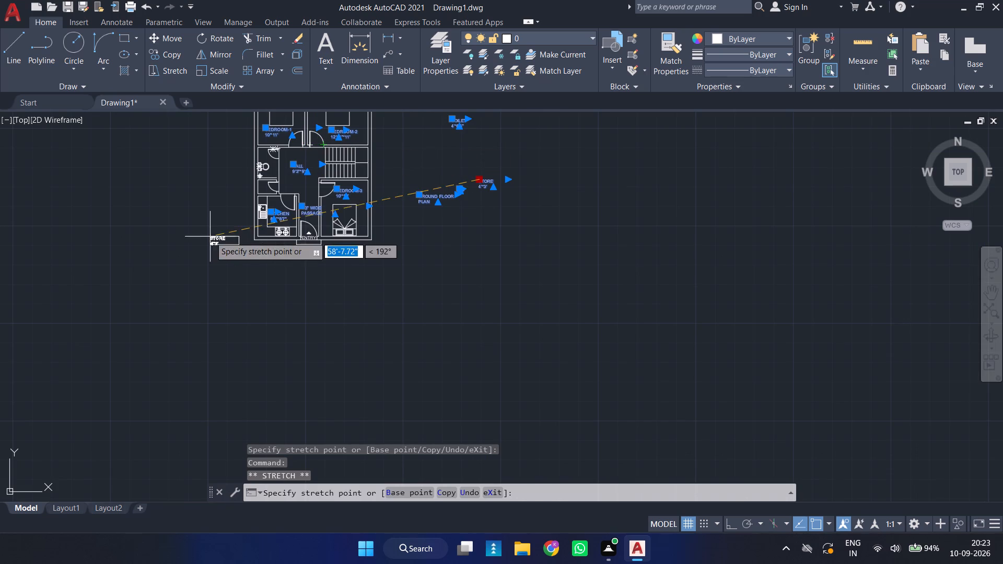
pyautogui.scroll(3, 296, 198)
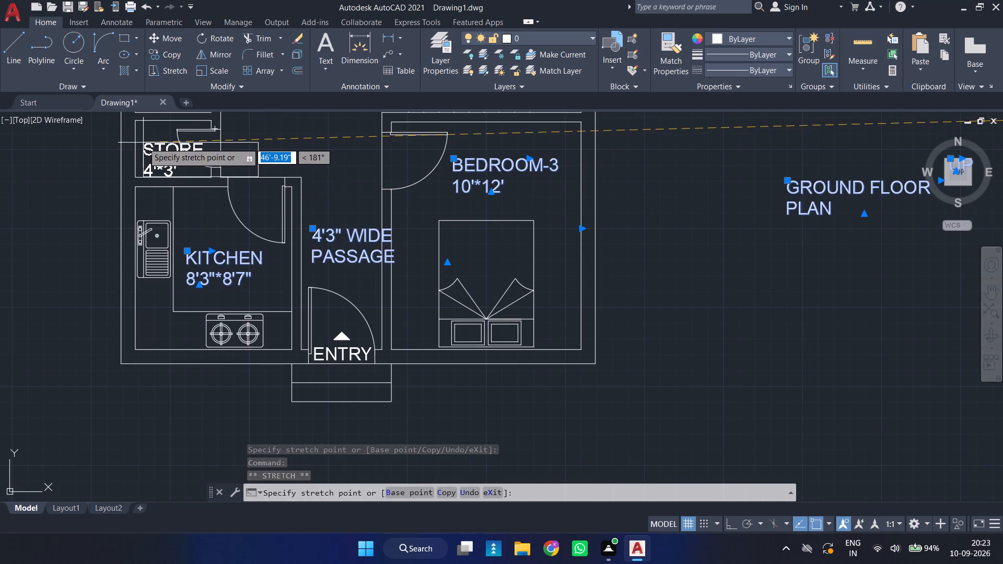
pyautogui.scroll(3, 143, 143)
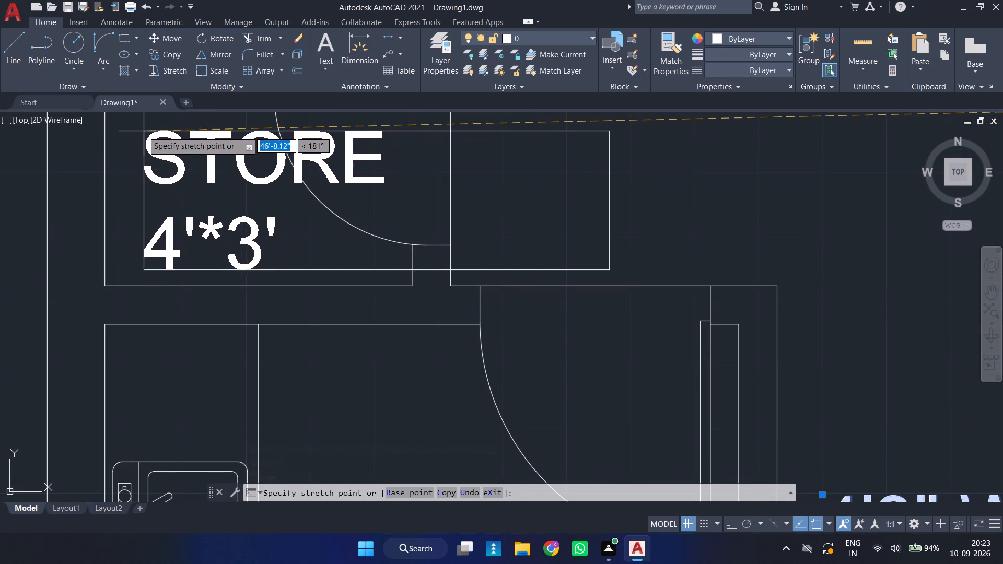
pyautogui.click(141, 130)
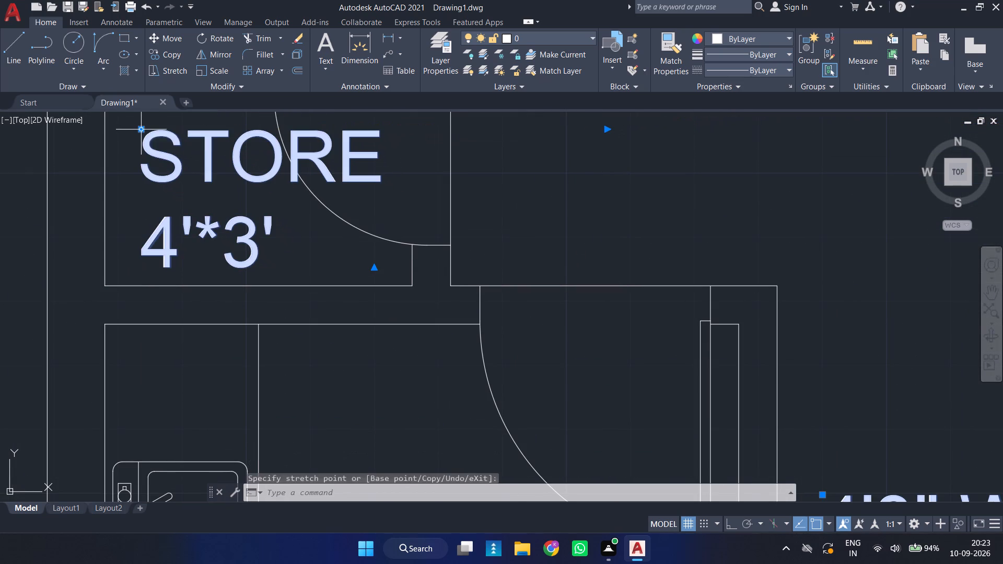
# Move the TOILET text with its 4'*6'6" size into the toilet room, just above the WC.
pyautogui.scroll(-2, 377, 180)
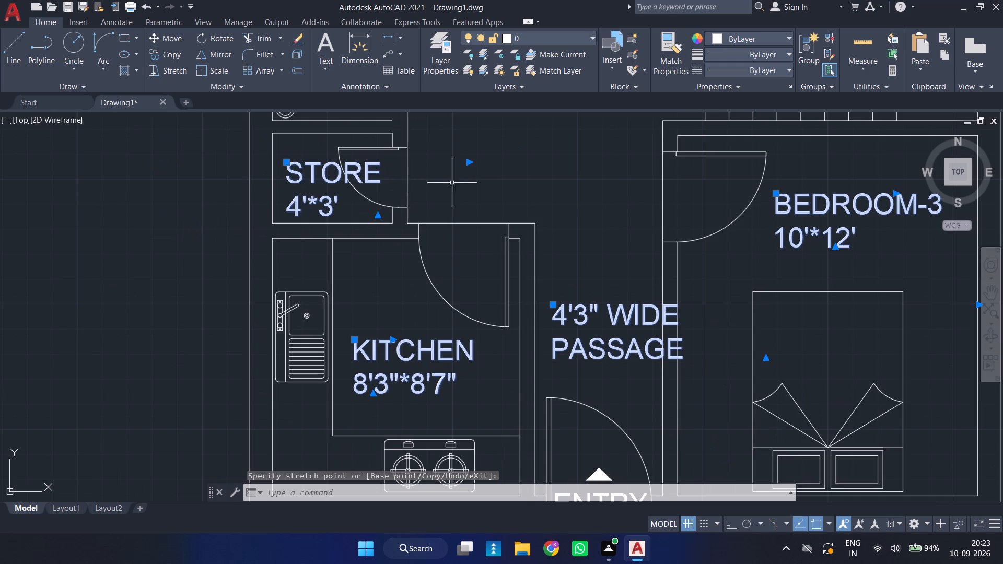
pyautogui.scroll(-7, 510, 180)
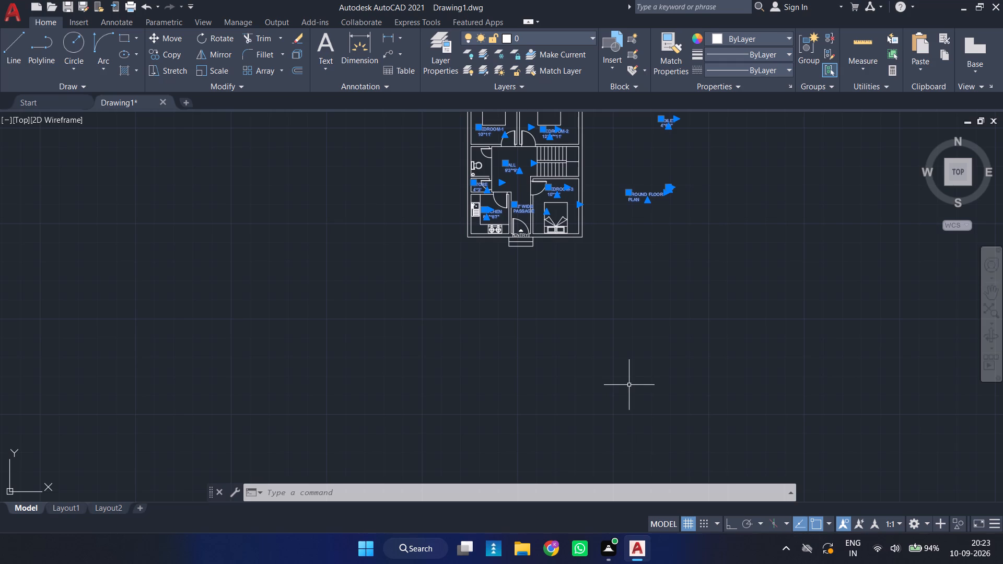
pyautogui.click(661, 121)
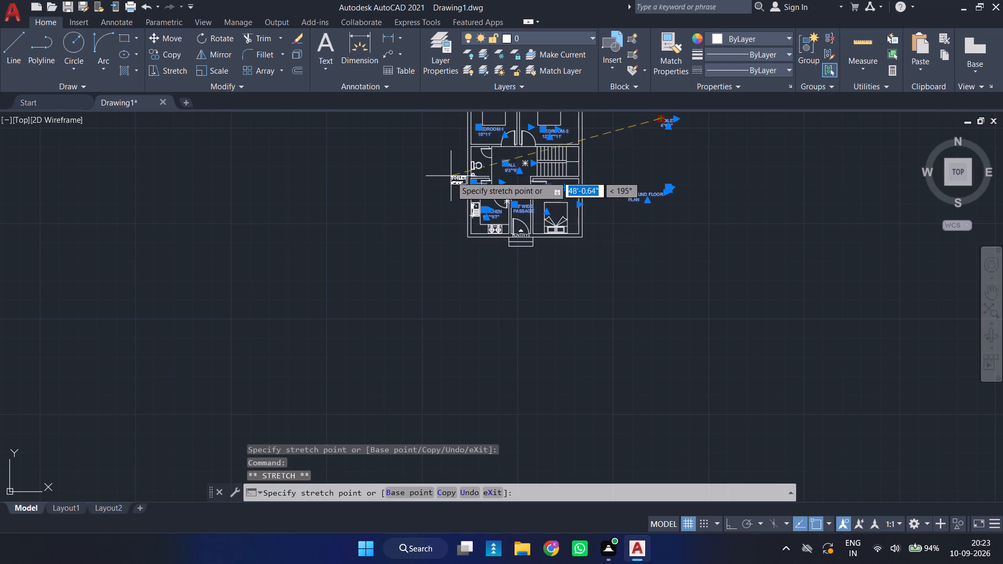
pyautogui.scroll(4, 466, 137)
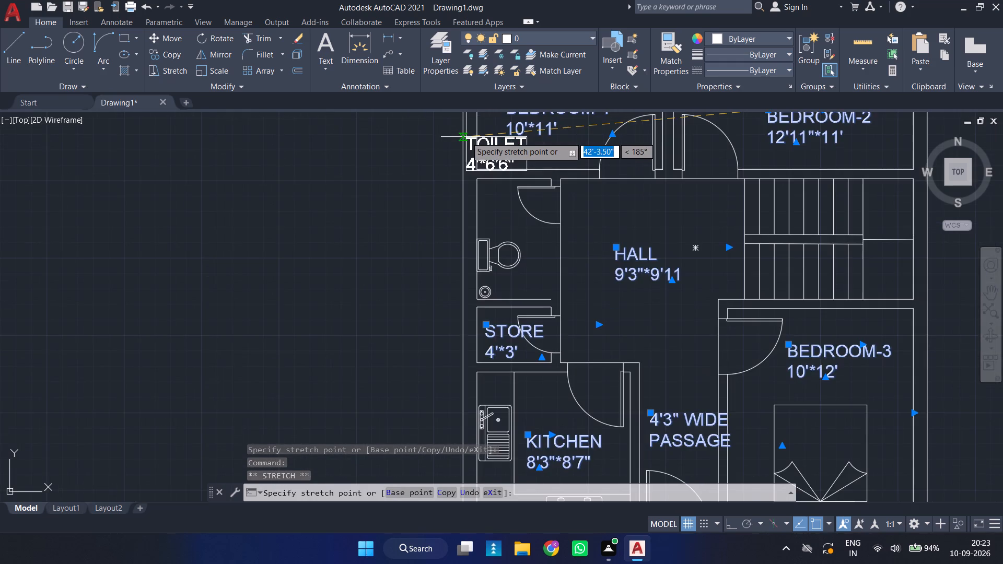
pyautogui.scroll(3, 466, 137)
pyautogui.scroll(-1, 526, 299)
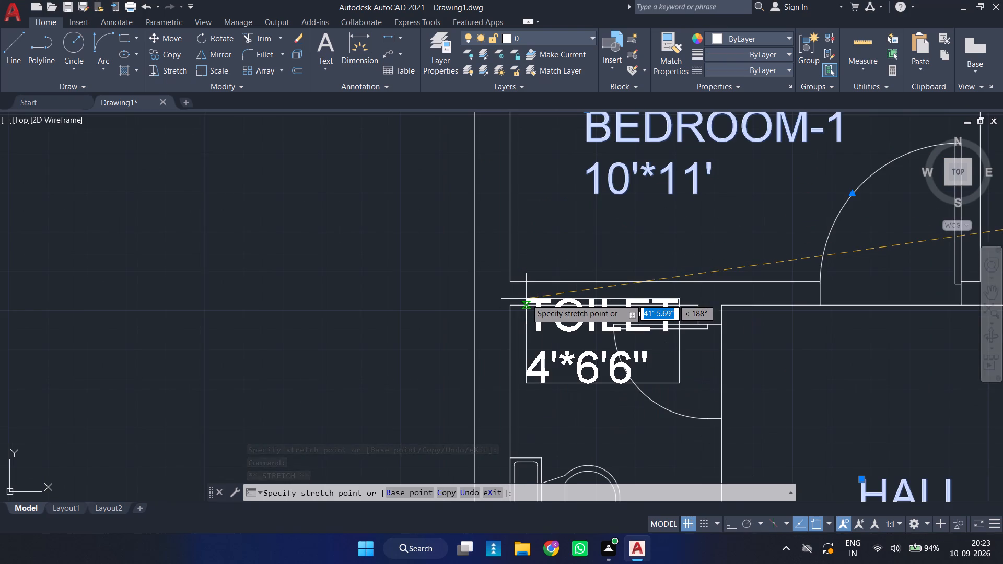
pyautogui.scroll(-1, 526, 299)
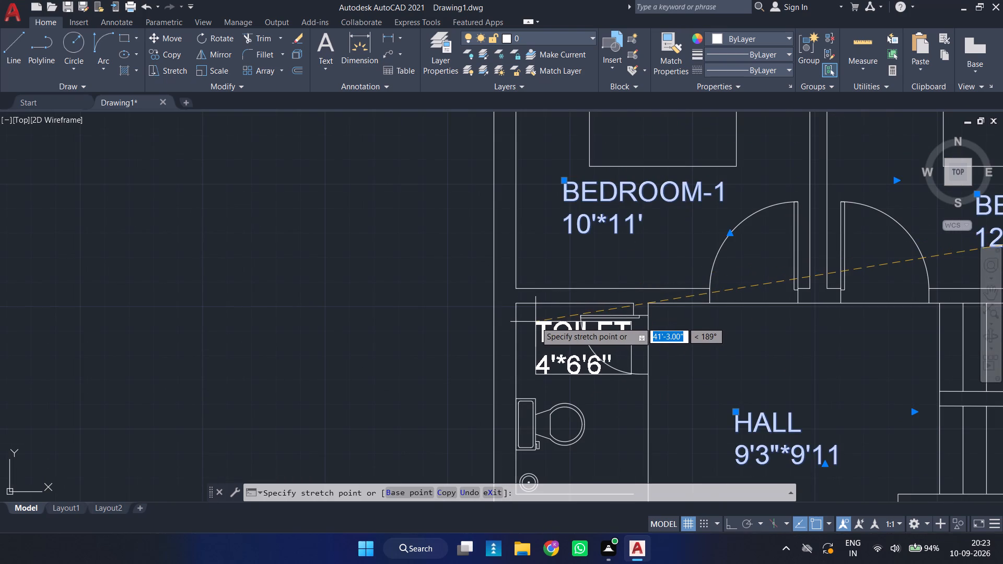
pyautogui.click(532, 328)
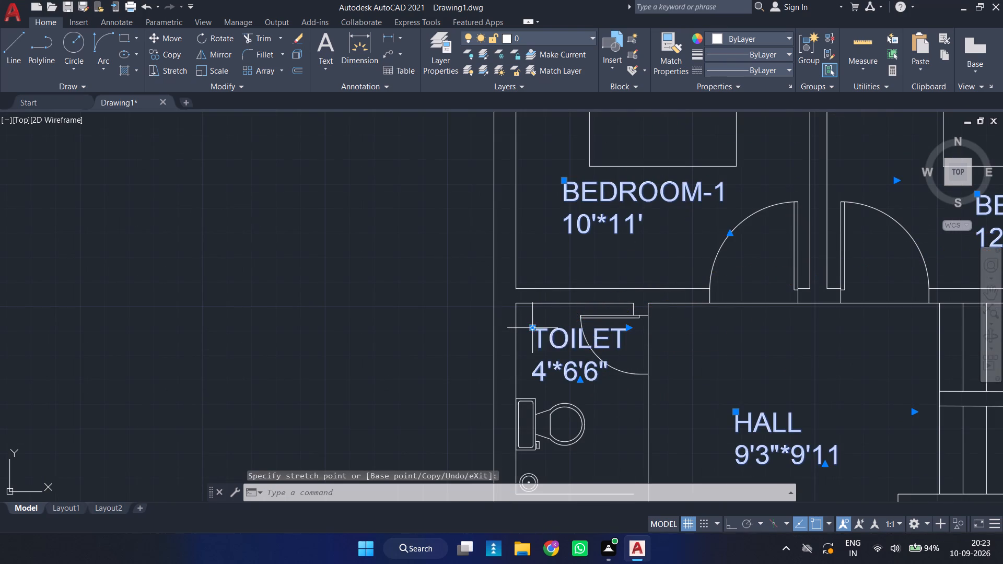
# Move the UP text into the hall's upper-right corner, beside the start of the upper stair flight.
pyautogui.scroll(-4, 533, 328)
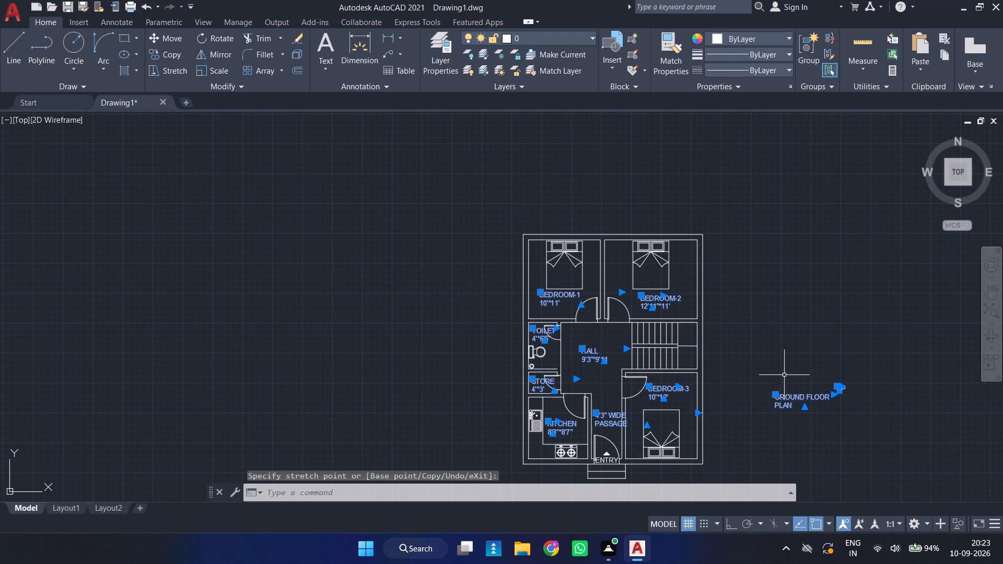
pyautogui.click(838, 387)
pyautogui.scroll(3, 611, 344)
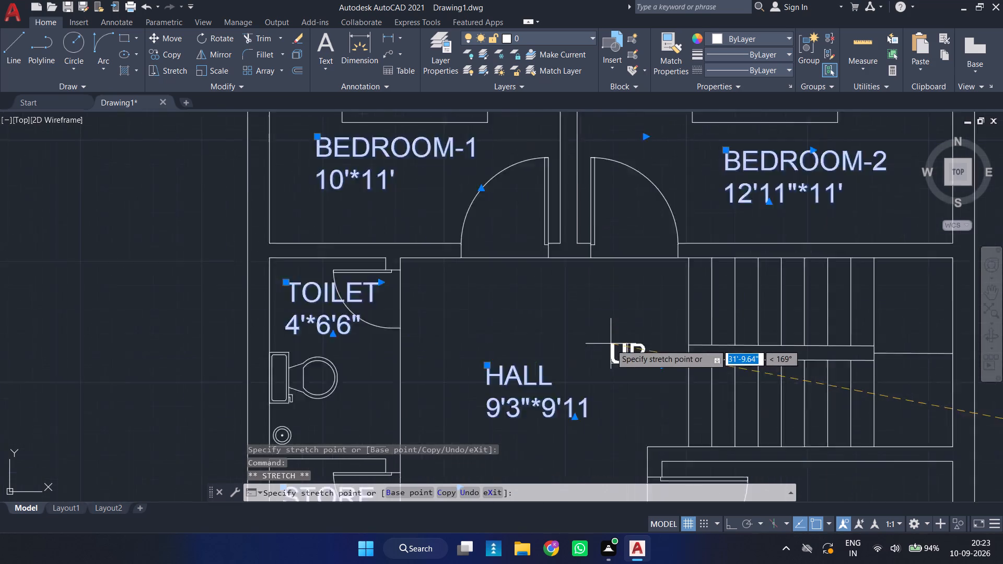
pyautogui.scroll(1, 611, 344)
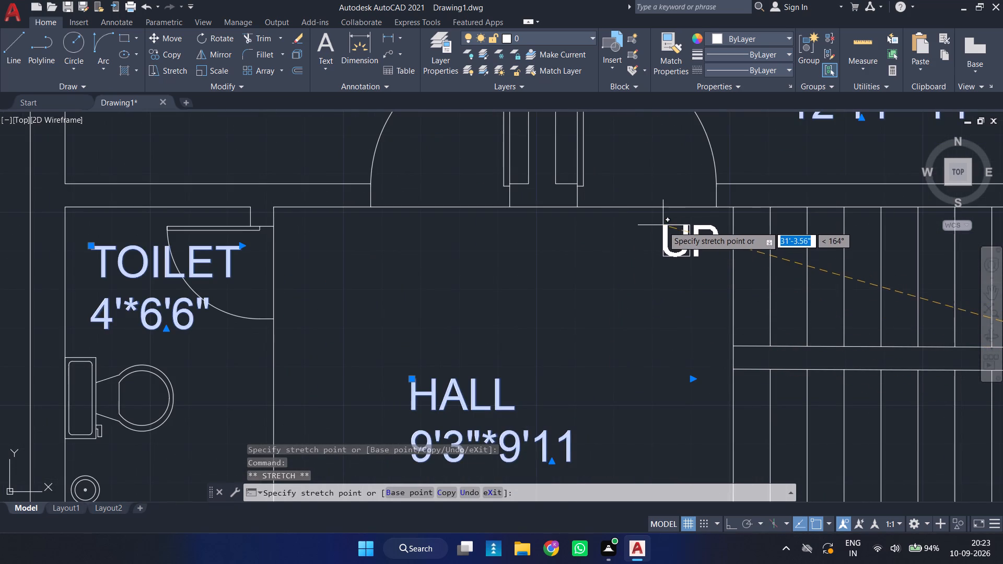
pyautogui.scroll(2, 663, 227)
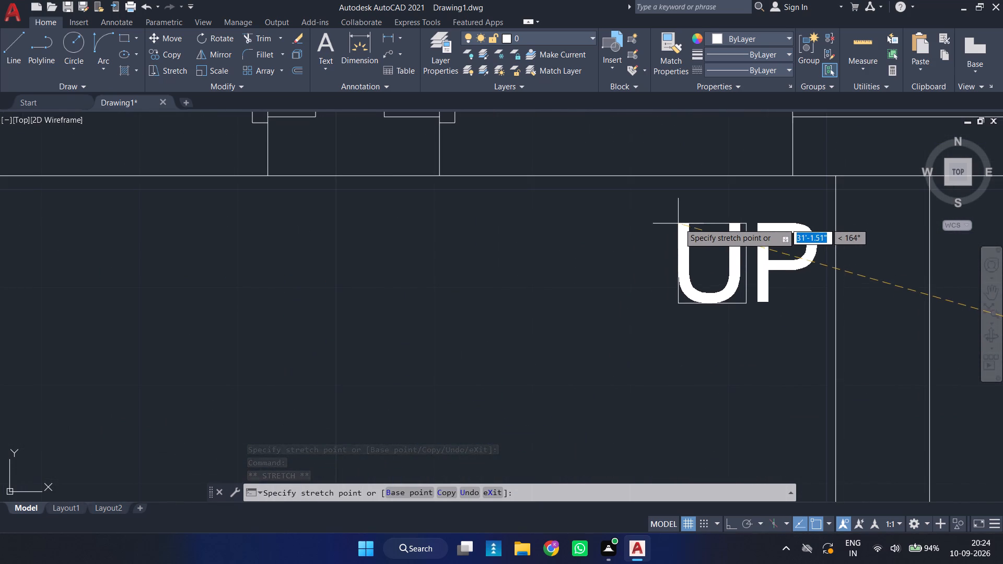
pyautogui.click(686, 204)
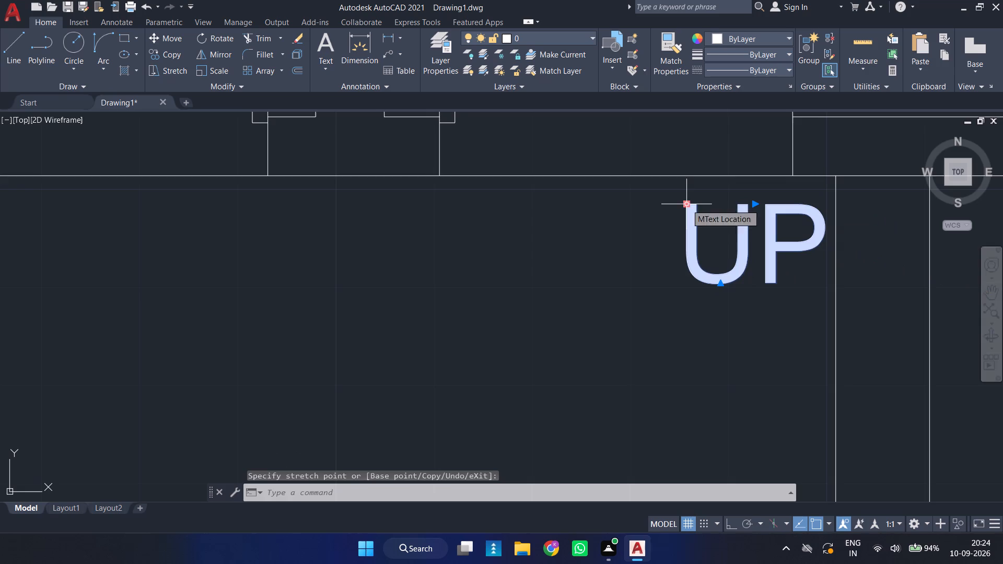
# Move the GROUND FLOOR PLAN text below the plan, just beneath the entry steps.
pyautogui.scroll(-6, 686, 206)
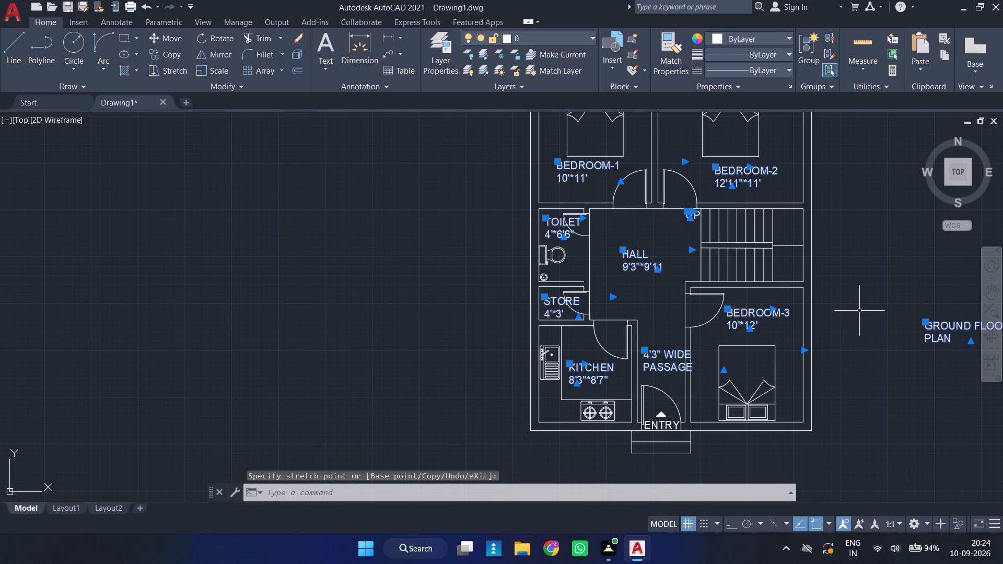
pyautogui.click(924, 322)
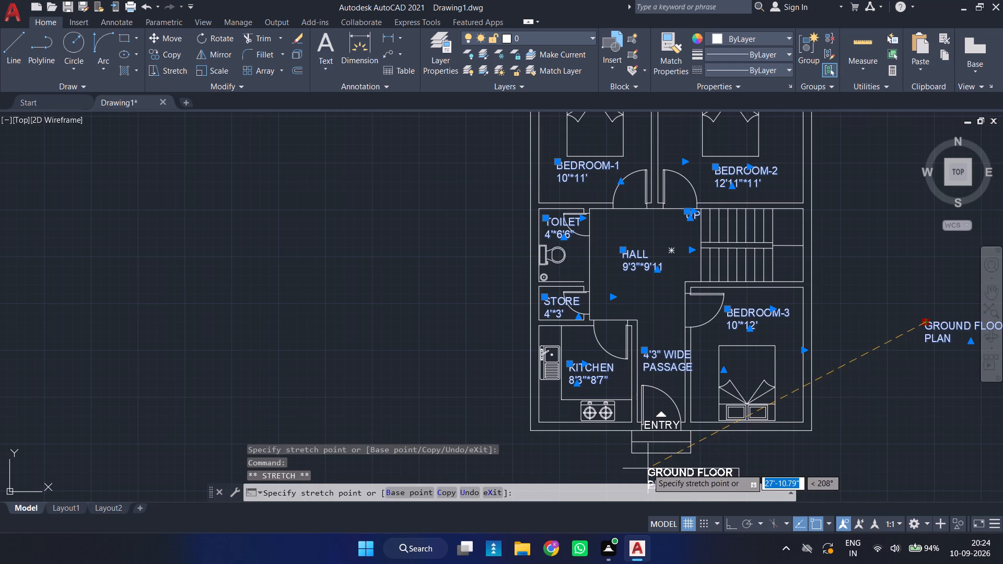
pyautogui.middleClick(647, 468)
pyautogui.moveTo(646, 468); pyautogui.dragTo(616, 424, button='middle')
pyautogui.scroll(1, 645, 468)
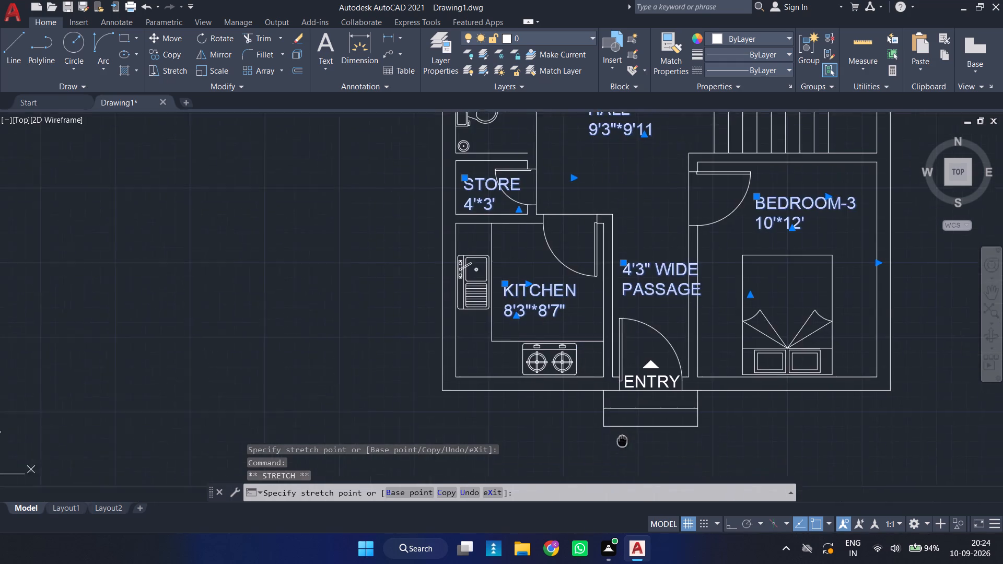
pyautogui.moveTo(616, 424); pyautogui.dragTo(588, 302, button='middle')
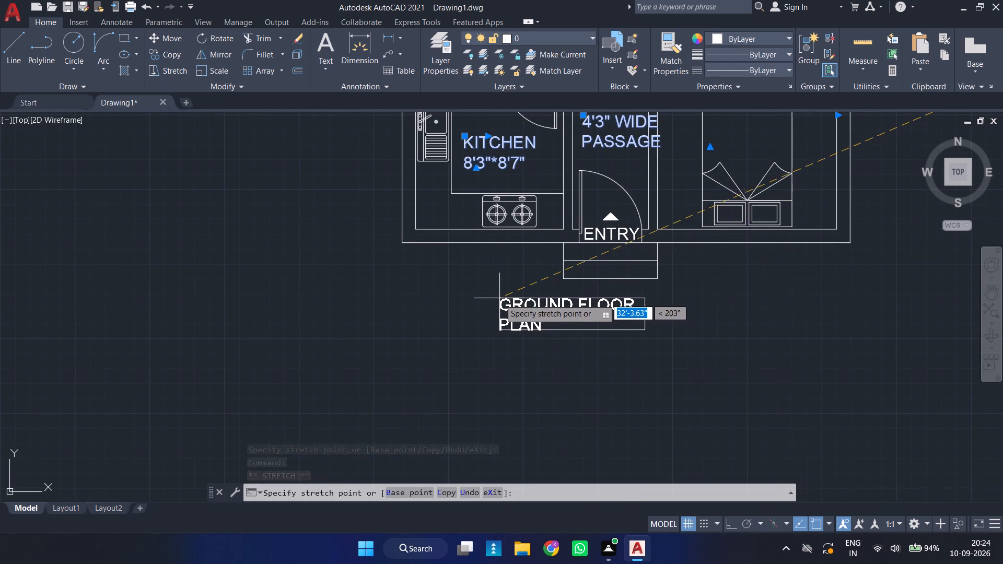
pyautogui.click(501, 312)
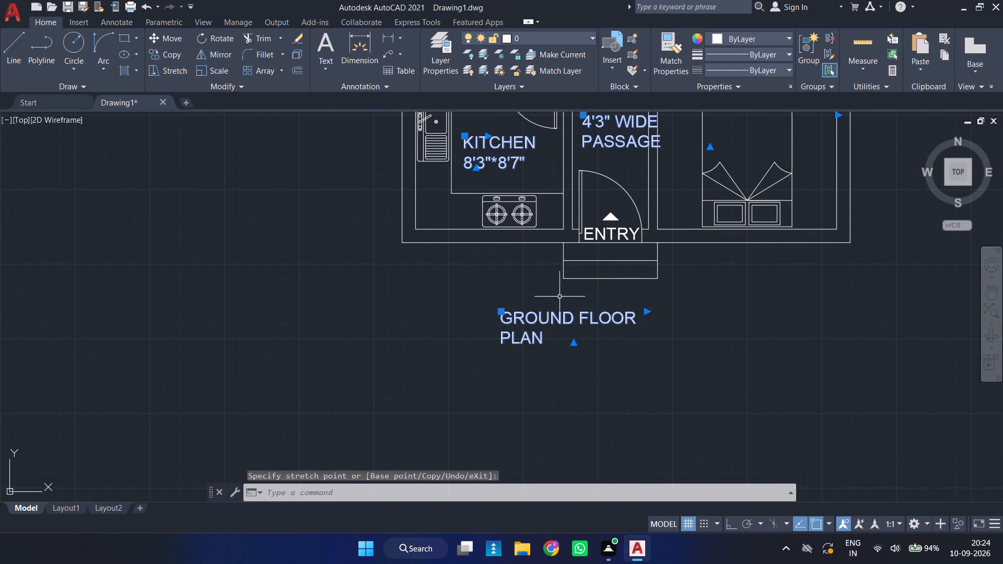
# Widen the GROUND FLOOR PLAN text's column so the title fits on a single line.
pyautogui.click(643, 313)
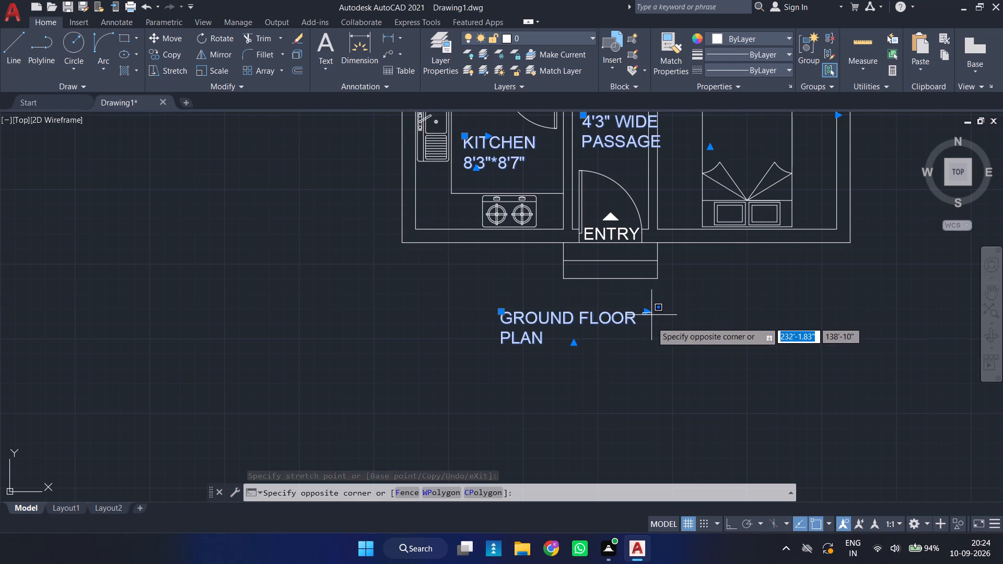
pyautogui.click(651, 331)
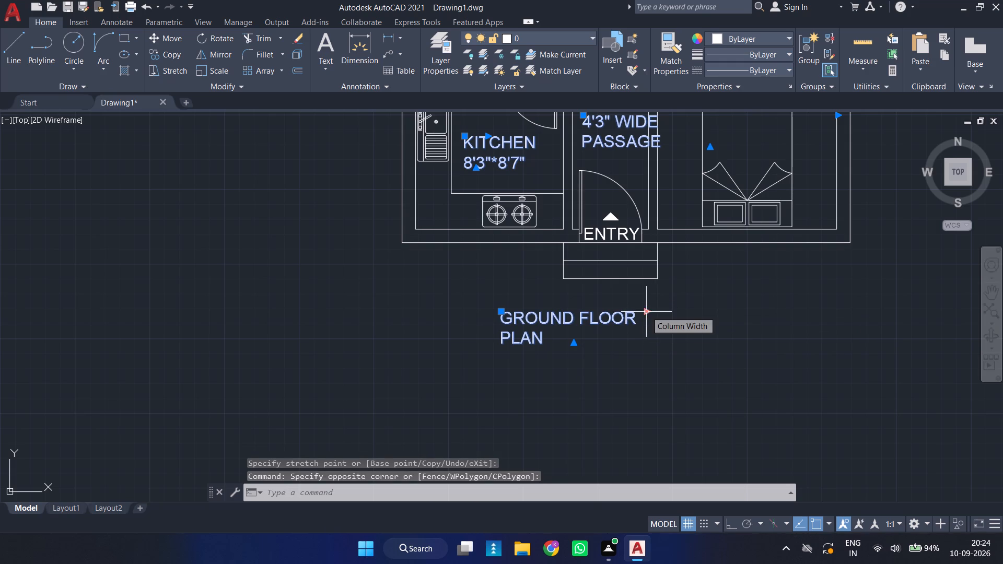
pyautogui.click(646, 311)
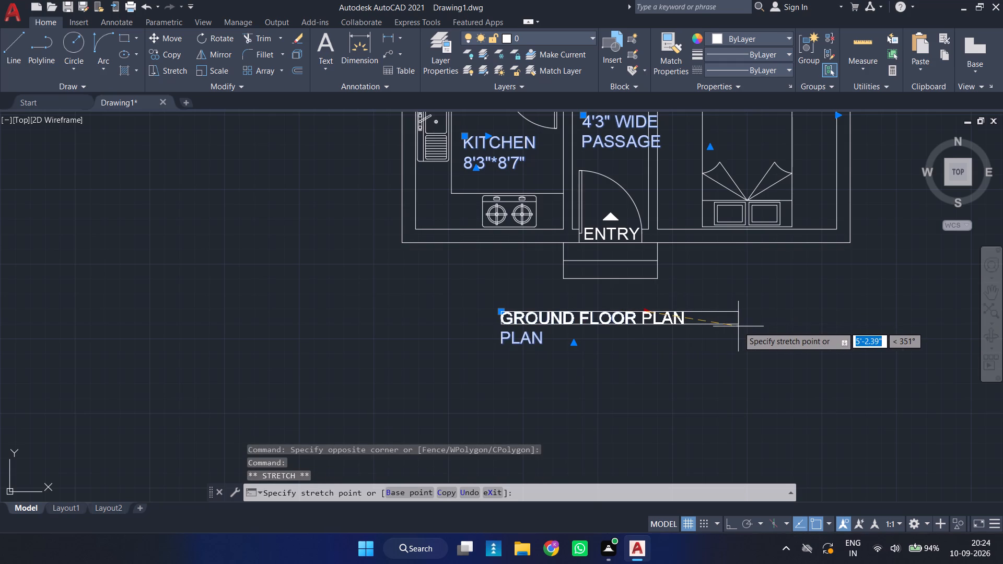
pyautogui.click(738, 326)
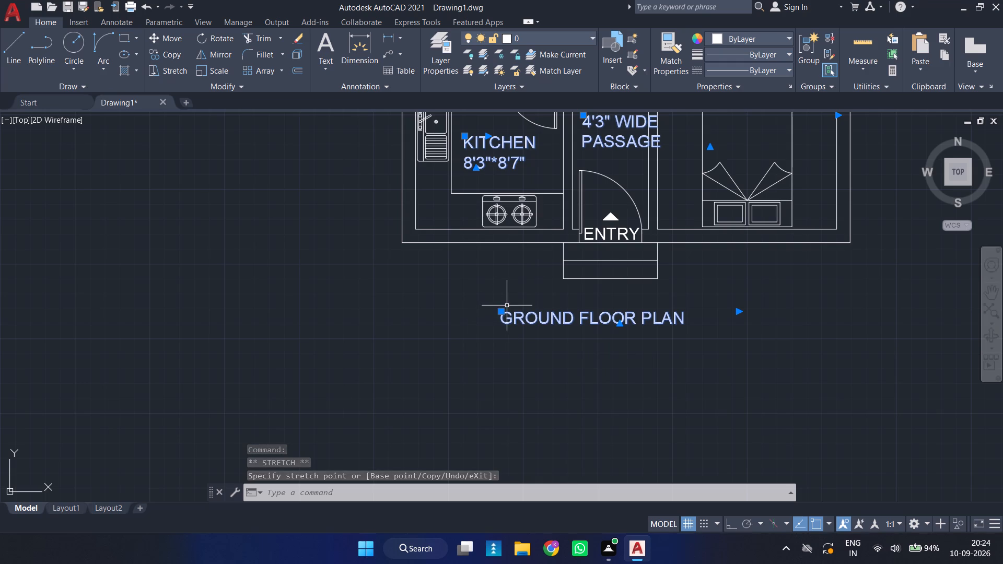
# Shift the GROUND FLOOR PLAN title about 1' to the right to centre it under the entry steps, and clear the selection.
pyautogui.click(504, 314)
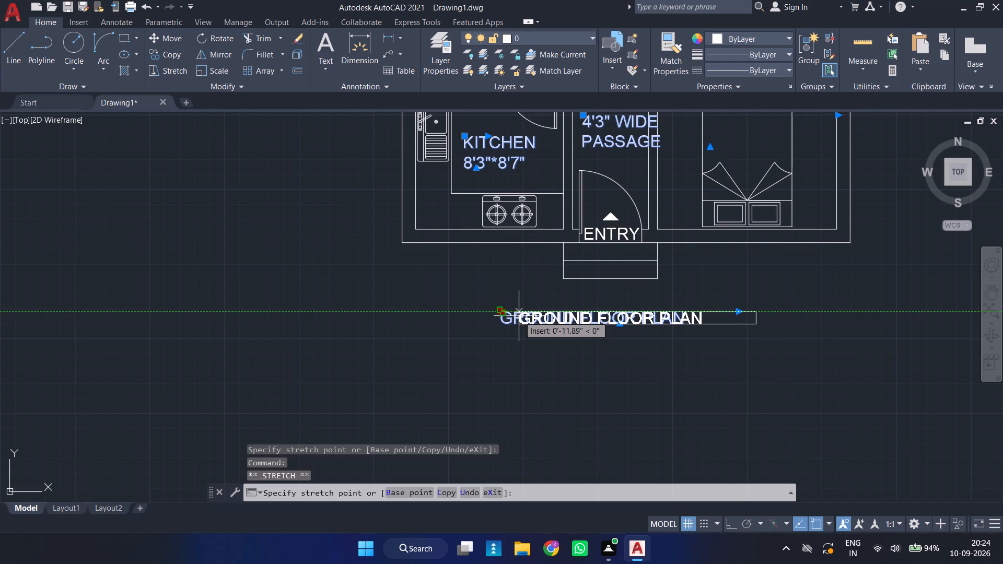
pyautogui.click(519, 316)
pyautogui.scroll(-2, 519, 316)
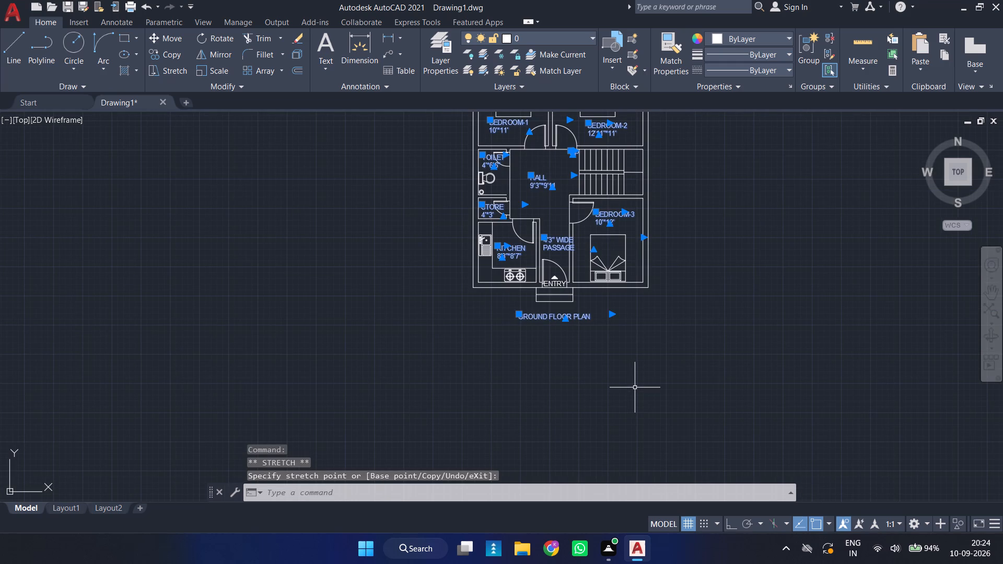
pyautogui.press('Escape')
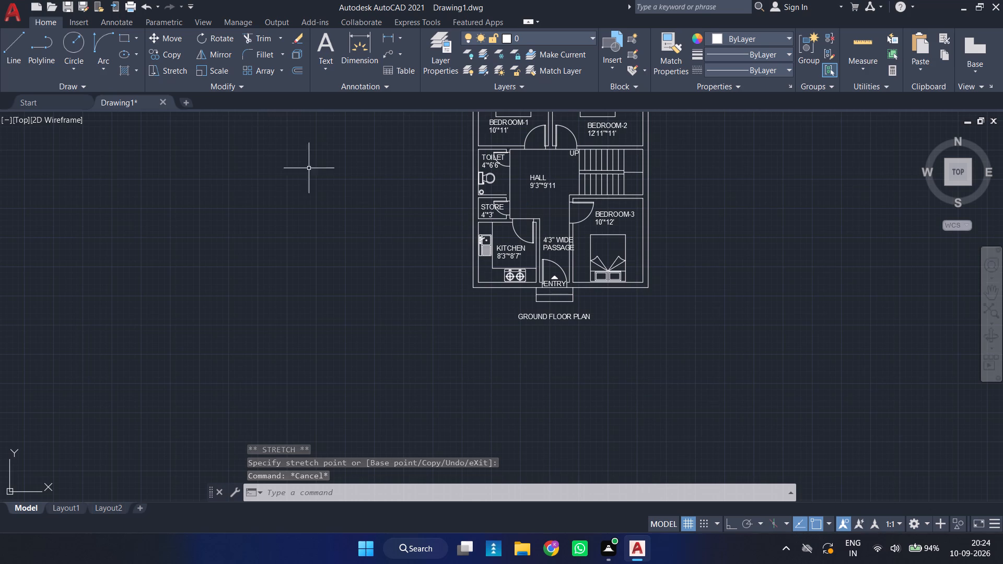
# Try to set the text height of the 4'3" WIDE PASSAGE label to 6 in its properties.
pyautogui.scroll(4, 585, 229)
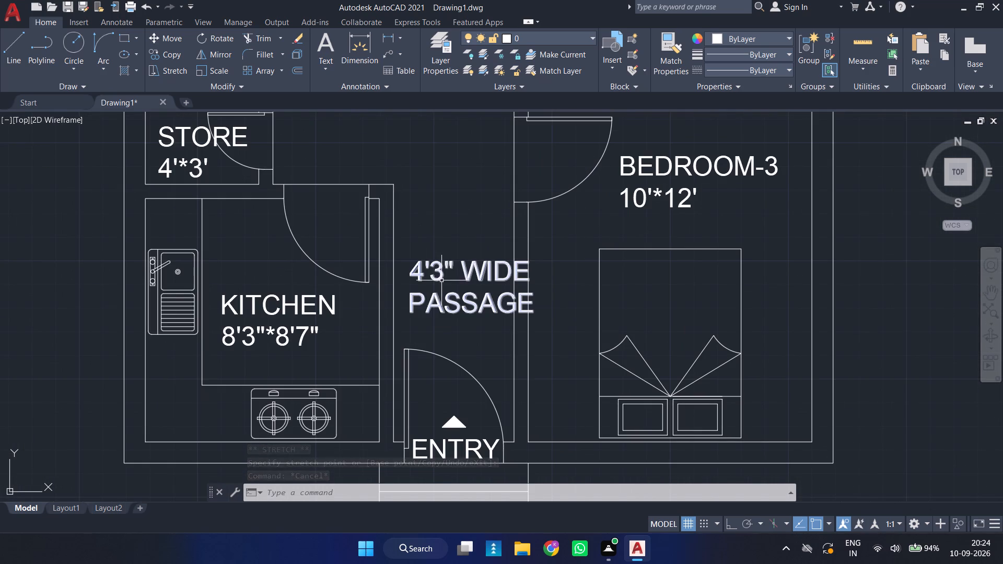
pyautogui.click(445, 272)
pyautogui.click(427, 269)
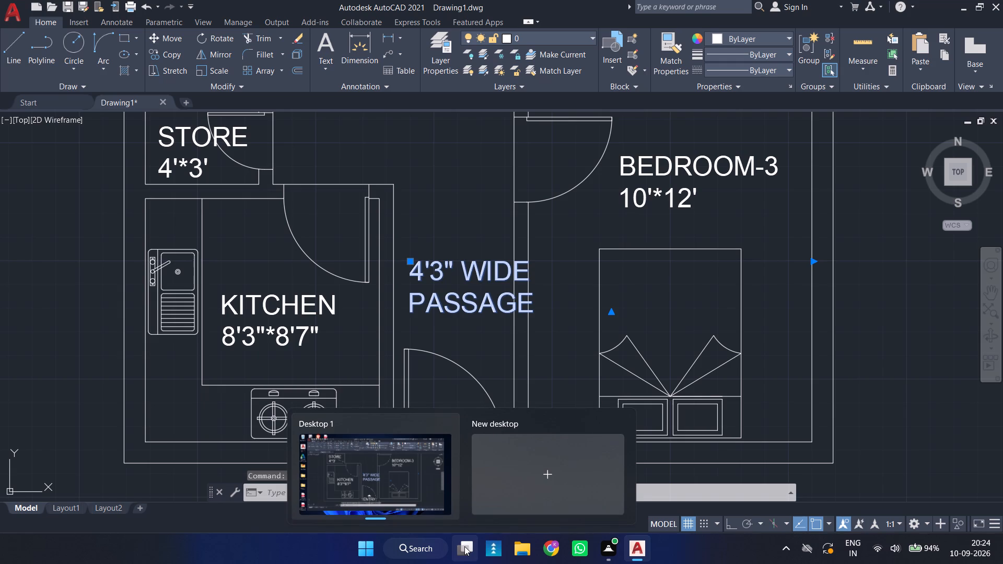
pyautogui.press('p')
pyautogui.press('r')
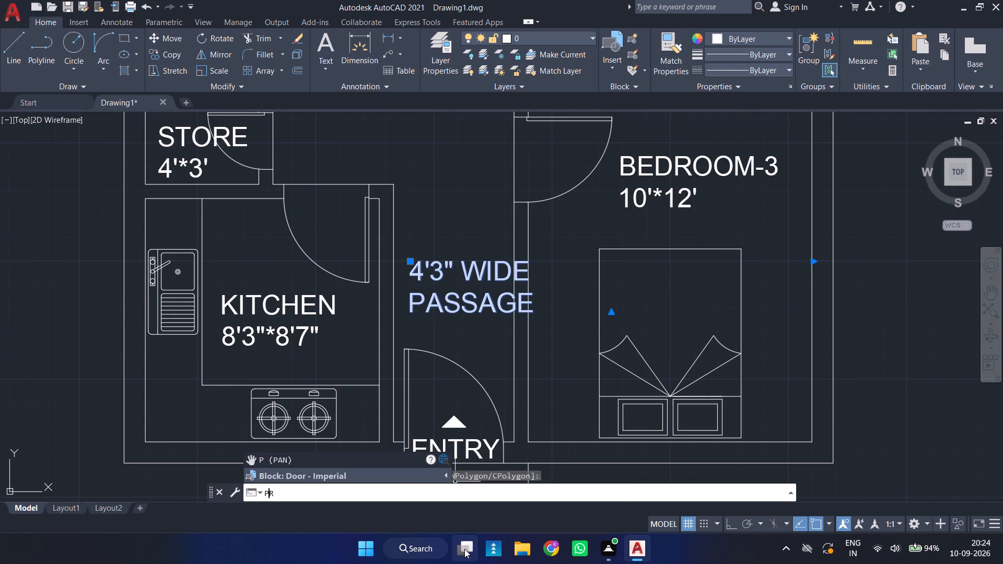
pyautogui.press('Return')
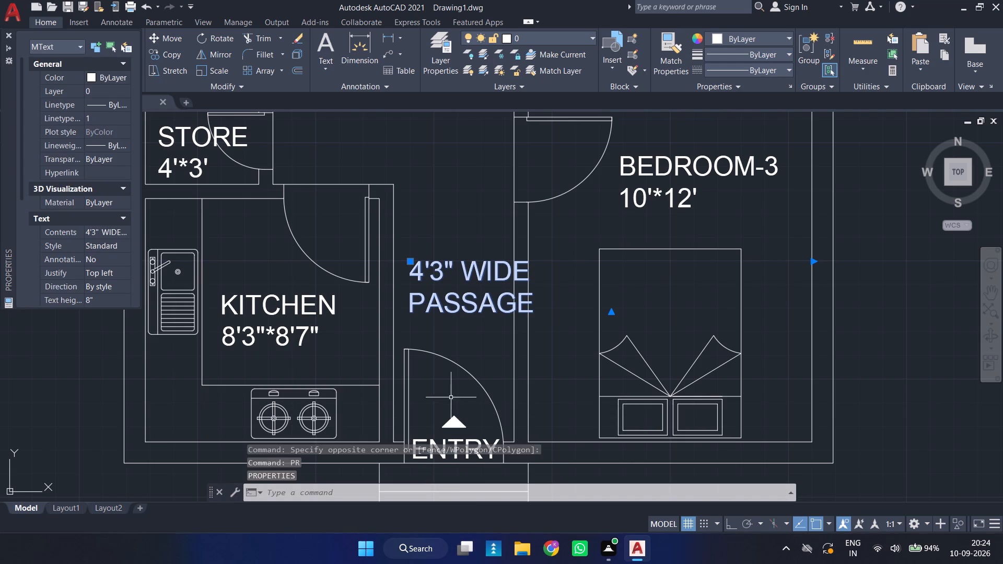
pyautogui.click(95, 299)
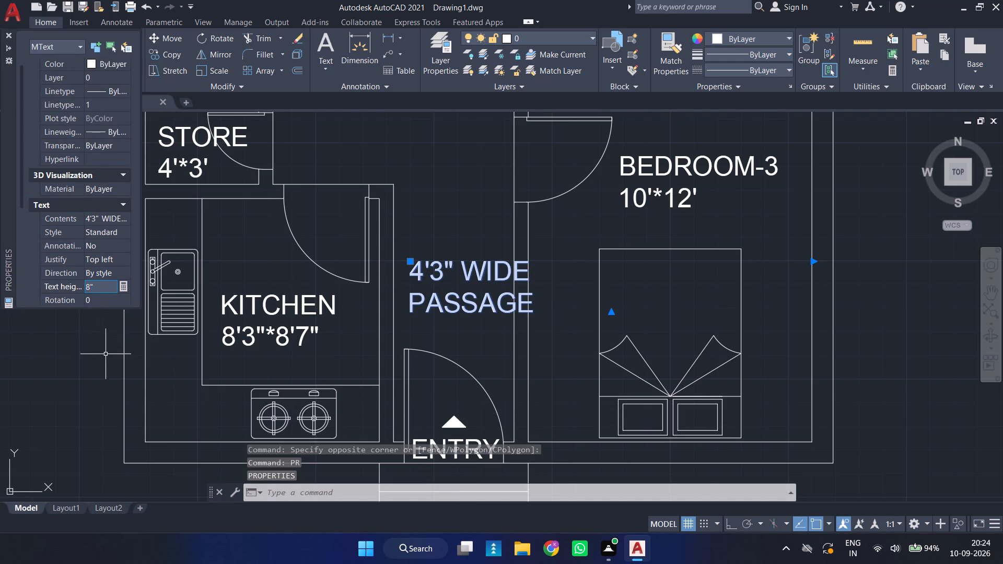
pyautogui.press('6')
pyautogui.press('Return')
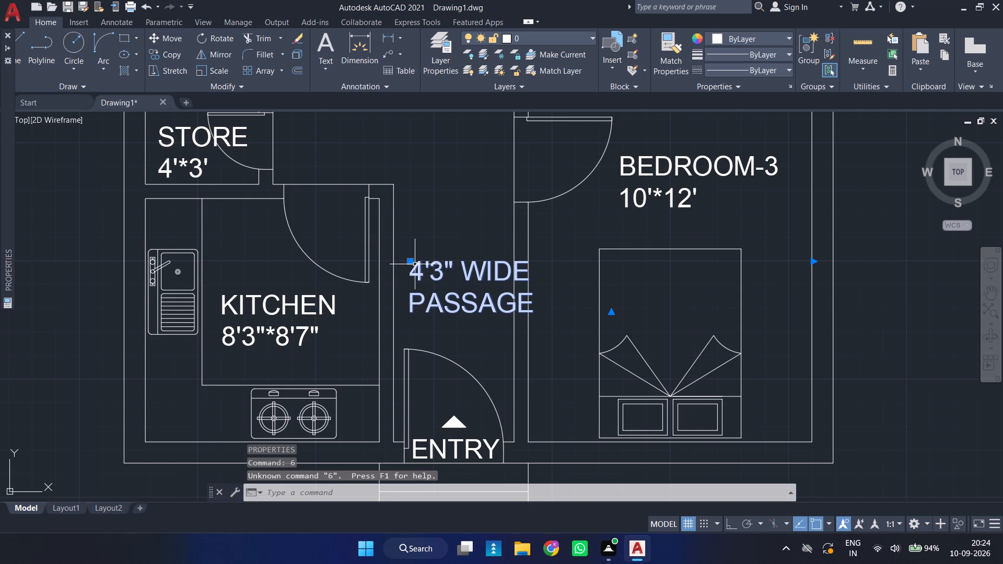
# Move the 4'3" WIDE PASSAGE text left so it starts just inside the passage's kitchen-side wall.
pyautogui.scroll(2, 414, 264)
pyautogui.click(401, 256)
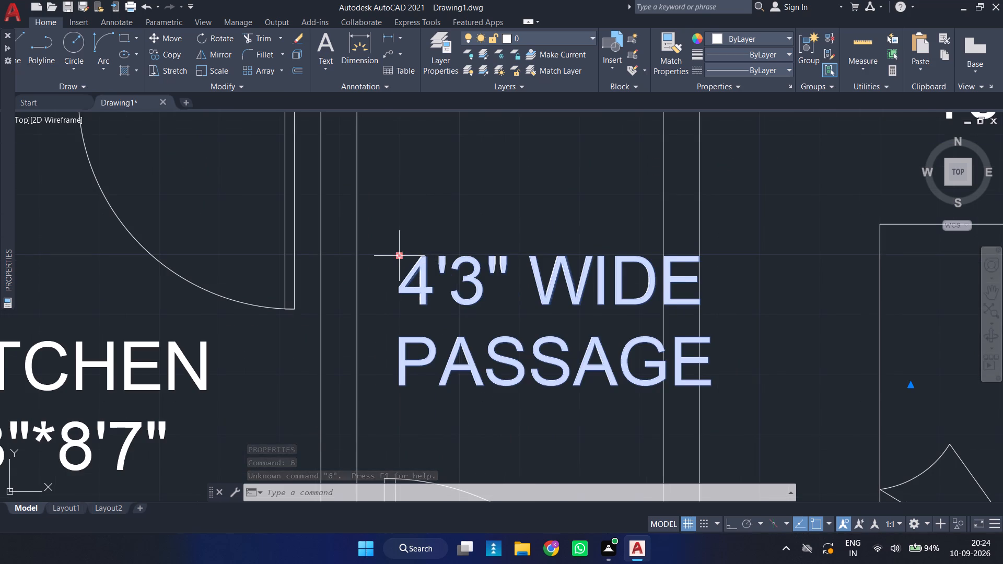
pyautogui.click(368, 248)
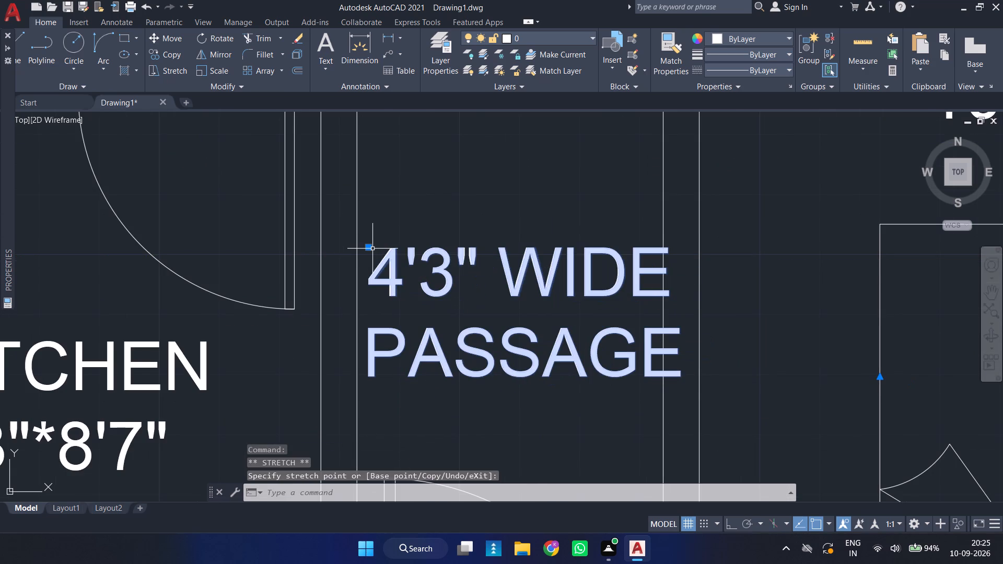
pyautogui.scroll(2, 372, 248)
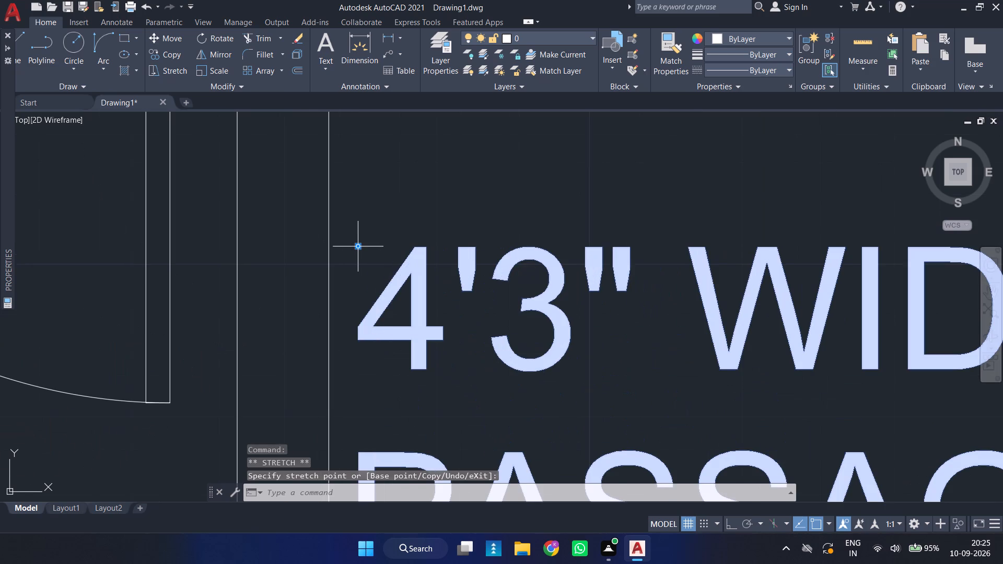
pyautogui.click(356, 245)
pyautogui.click(342, 244)
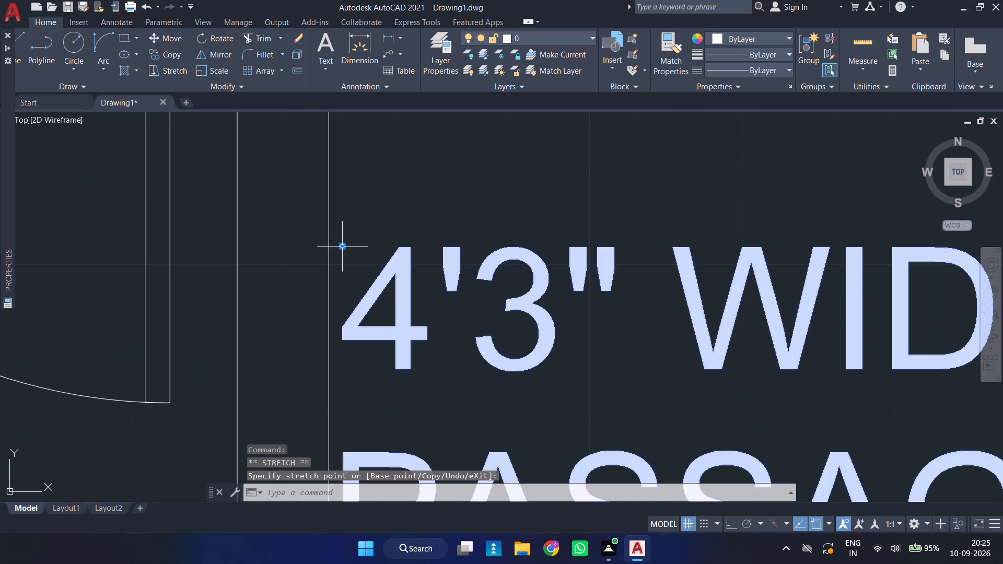
pyautogui.scroll(-2, 405, 310)
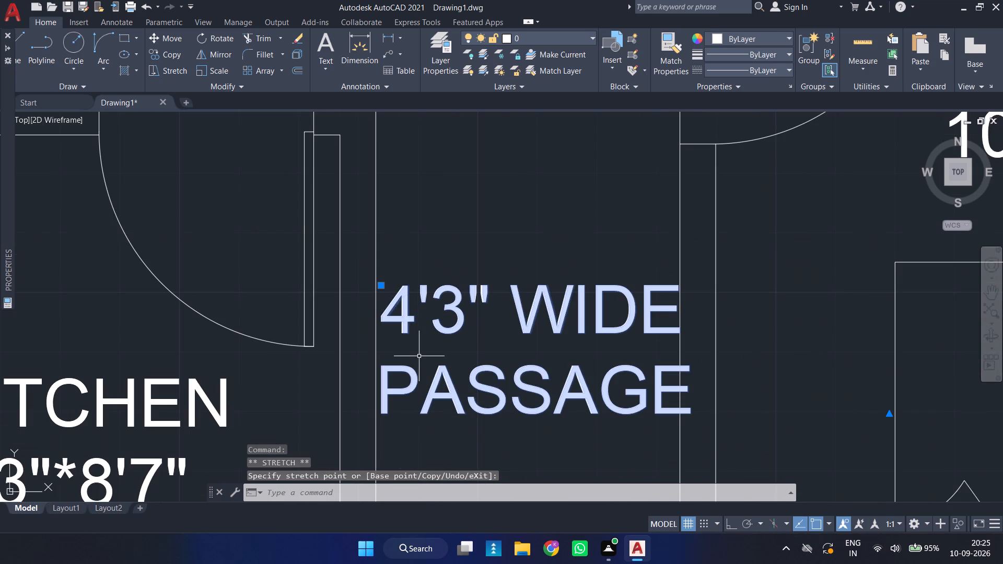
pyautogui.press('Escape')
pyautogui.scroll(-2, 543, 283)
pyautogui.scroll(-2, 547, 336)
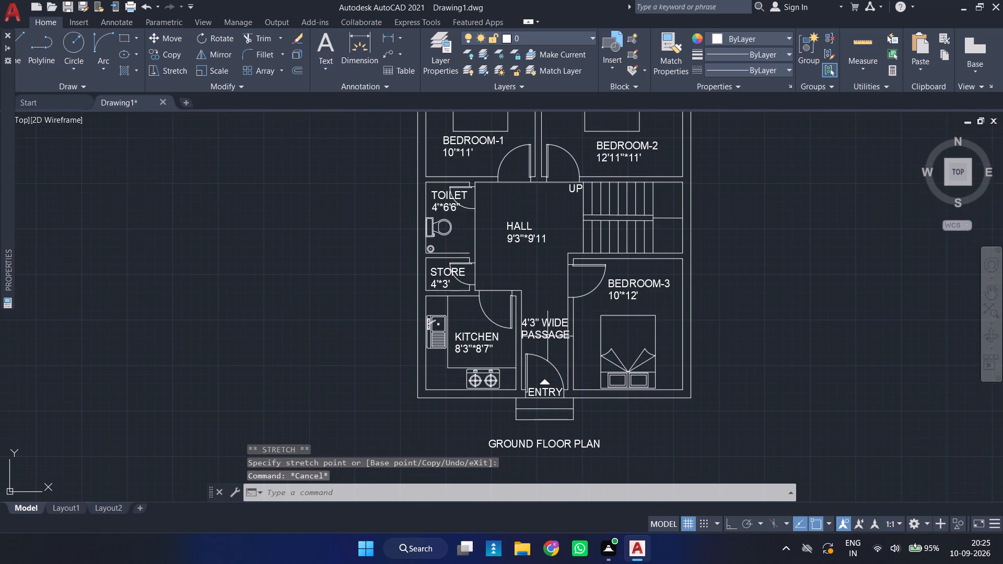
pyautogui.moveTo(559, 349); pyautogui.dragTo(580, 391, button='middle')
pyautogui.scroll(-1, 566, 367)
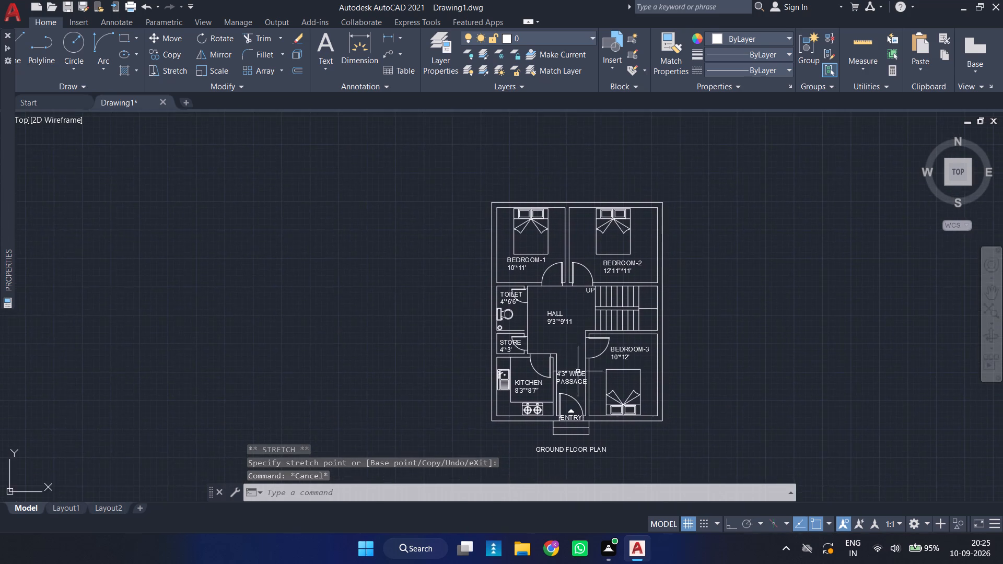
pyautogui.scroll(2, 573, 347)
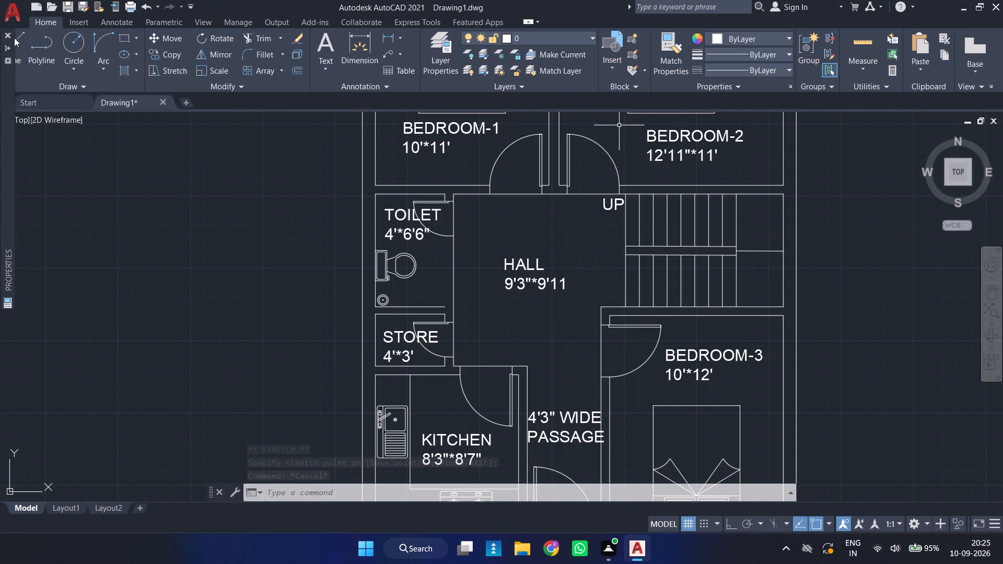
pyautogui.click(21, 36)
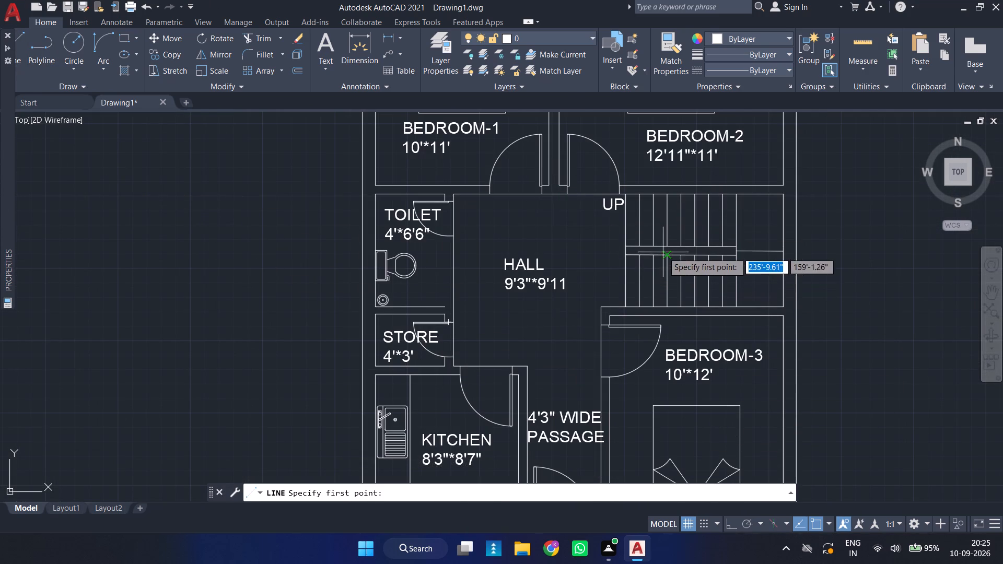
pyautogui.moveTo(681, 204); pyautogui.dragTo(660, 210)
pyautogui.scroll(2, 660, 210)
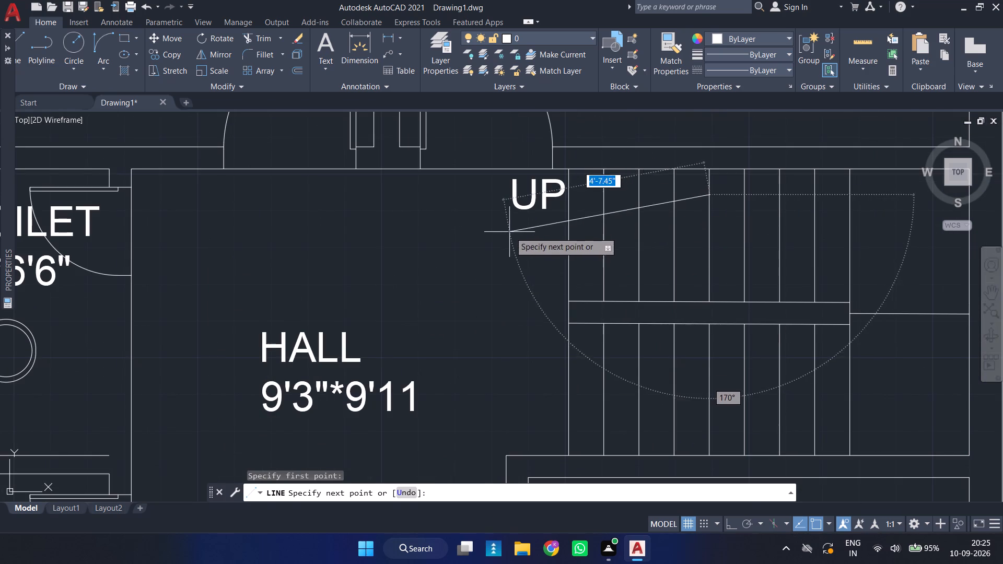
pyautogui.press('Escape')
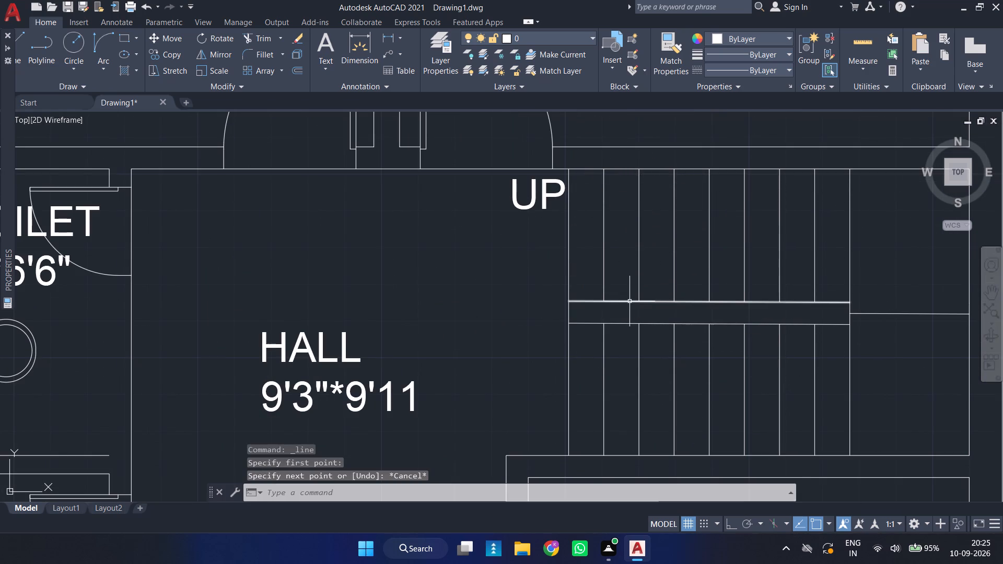
# Draw a horizontal line about 7'-5.5" long from below the UP text across the upper stair flight to its last tread line.
pyautogui.press('space')
pyautogui.click(521, 240)
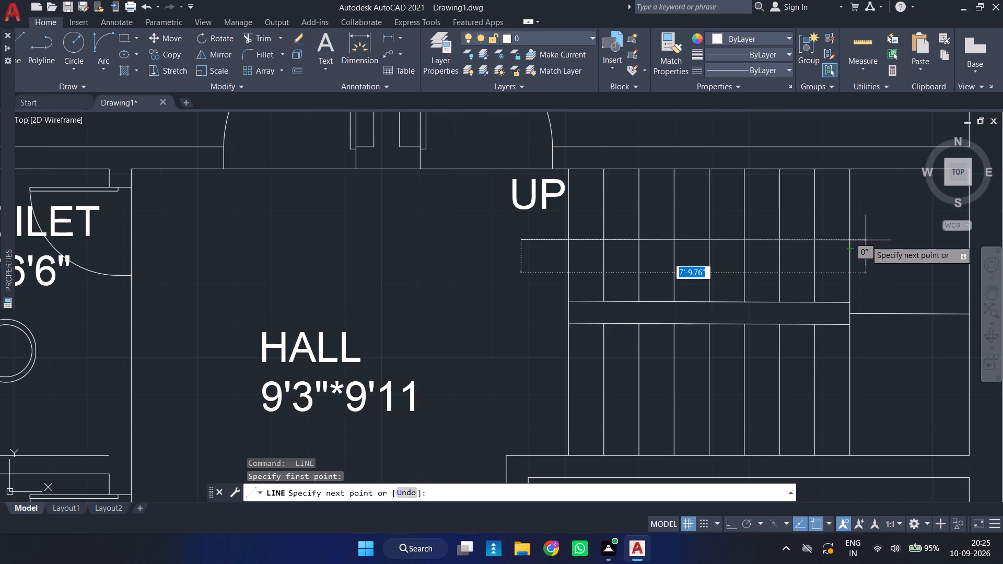
pyautogui.press('F8')
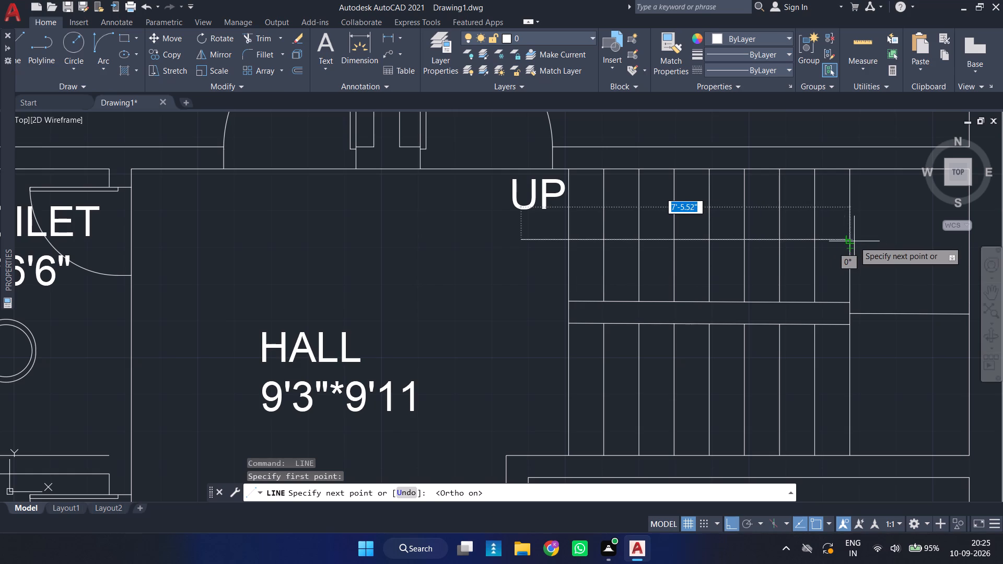
pyautogui.click(852, 241)
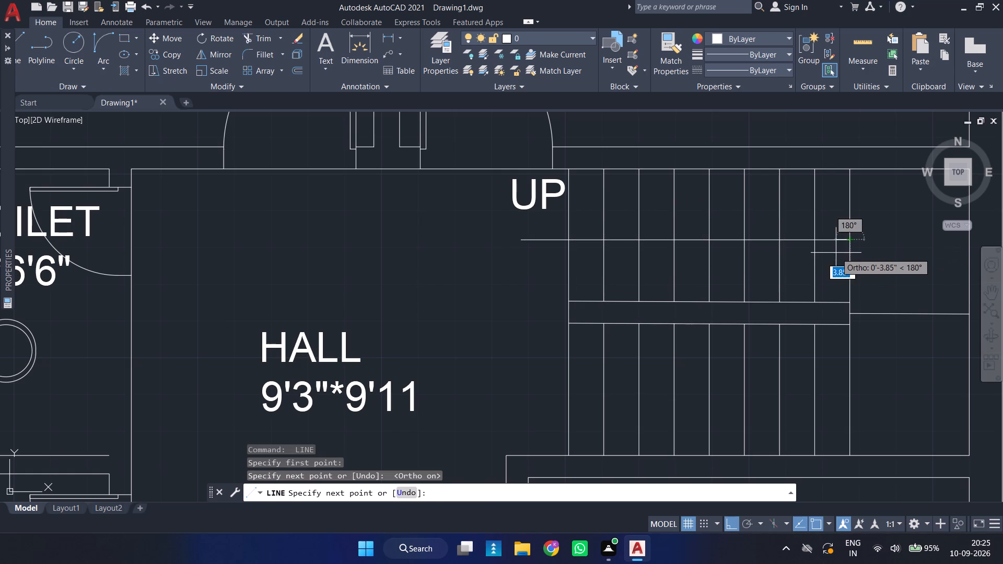
# Draw a closed triangular arrowhead about 5" wide at the stair line's landing end, with its tip on the last tread line.
pyautogui.scroll(3, 836, 253)
pyautogui.press('F8')
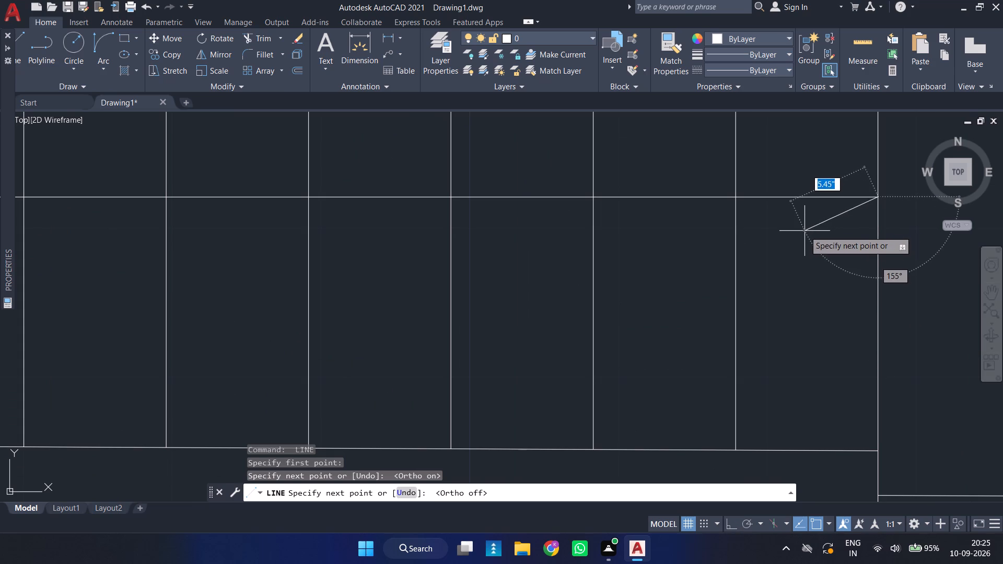
pyautogui.moveTo(802, 235); pyautogui.dragTo(801, 227)
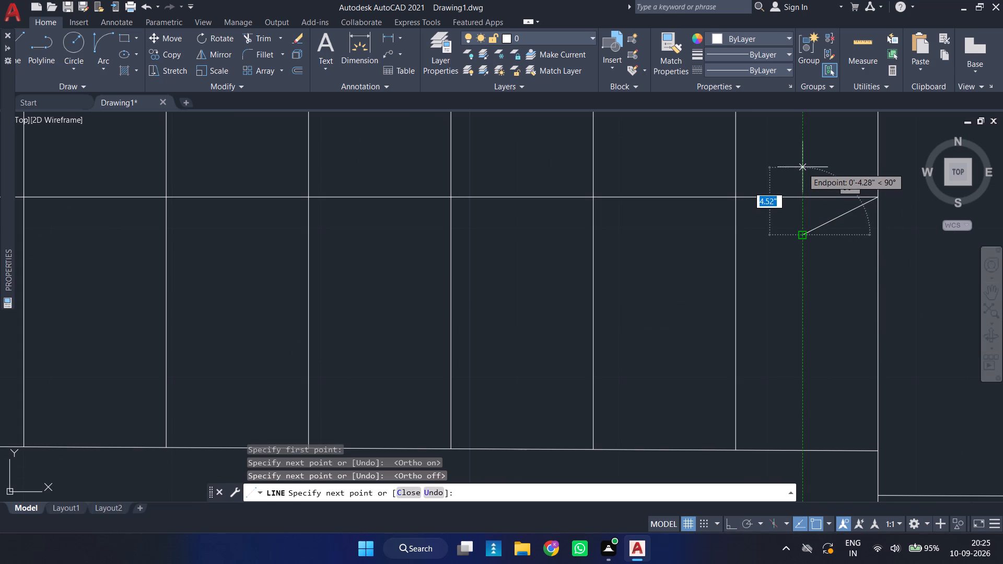
pyautogui.click(802, 161)
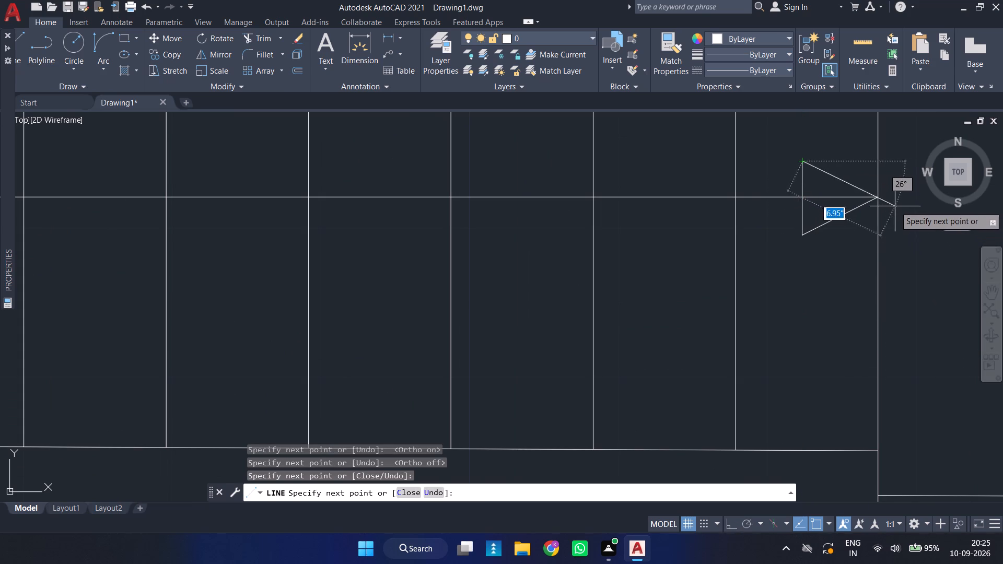
pyautogui.click(874, 197)
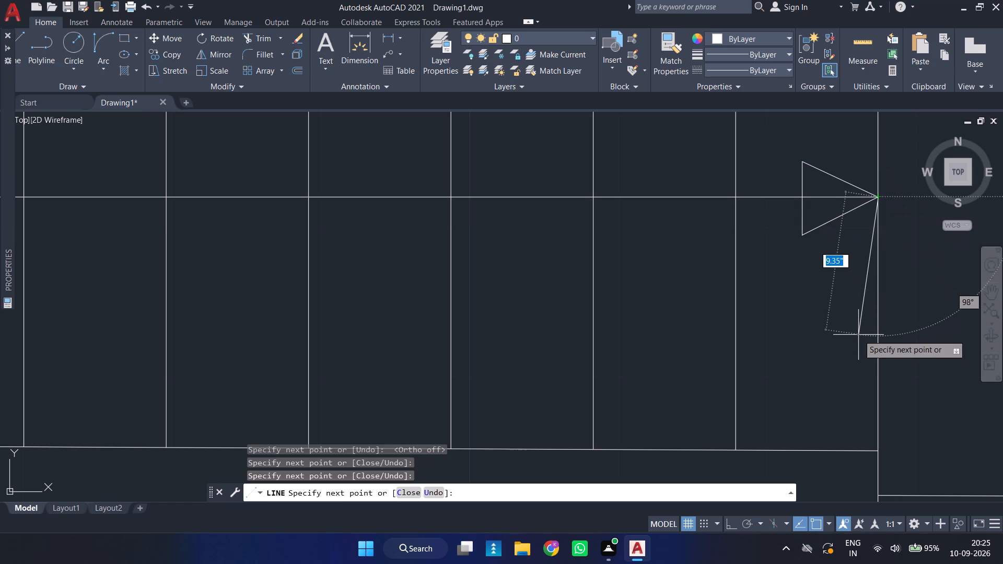
pyautogui.press('Return')
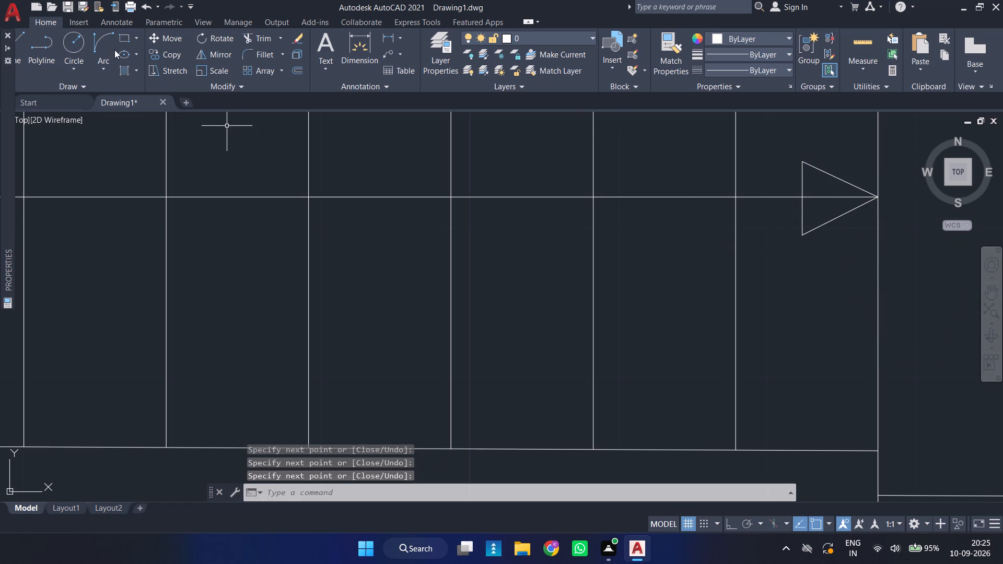
# Fill both halves of the stair direction arrowhead with a SOLID hatch.
pyautogui.click(120, 67)
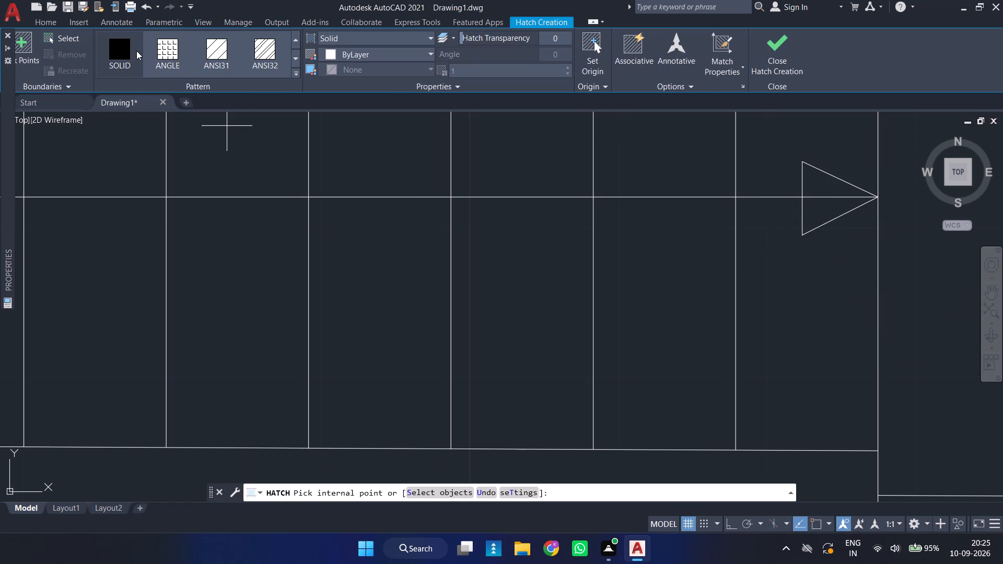
pyautogui.click(136, 51)
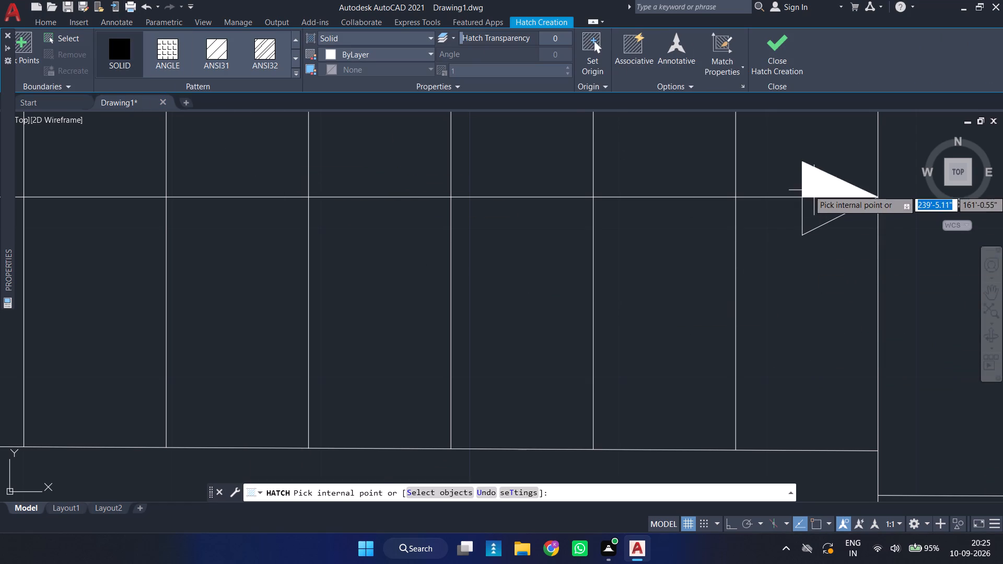
pyautogui.click(814, 190)
pyautogui.click(809, 217)
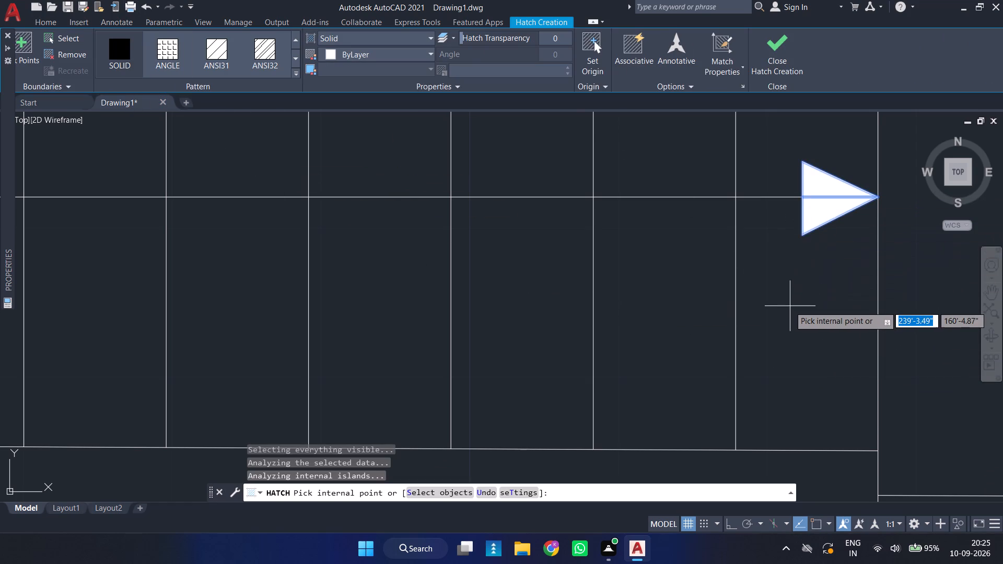
pyautogui.press('Escape')
# Move the UP text about 6" straight down so it sits just above the start of the stair arrow.
pyautogui.scroll(-4, 786, 313)
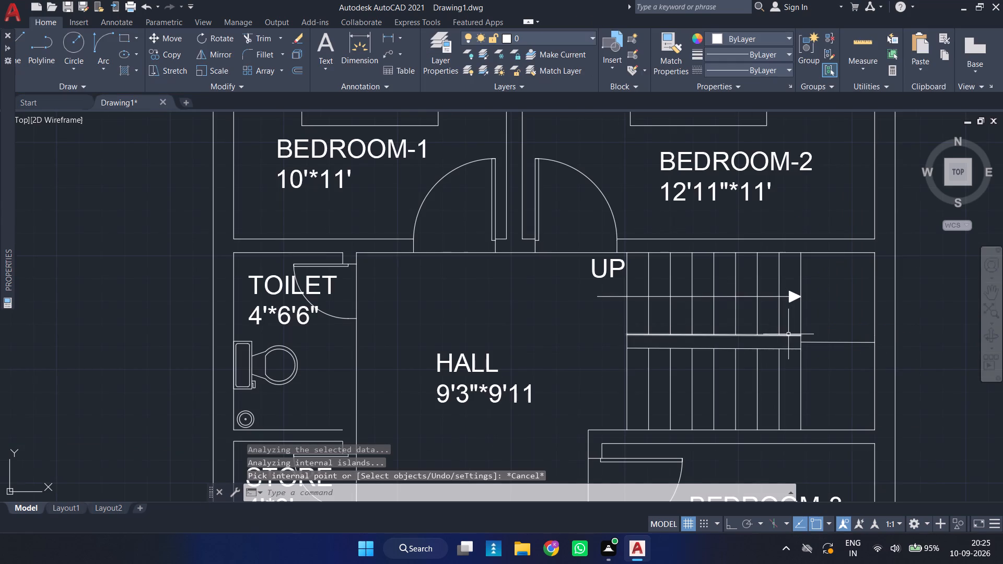
pyautogui.scroll(-2, 521, 318)
pyautogui.scroll(3, 539, 296)
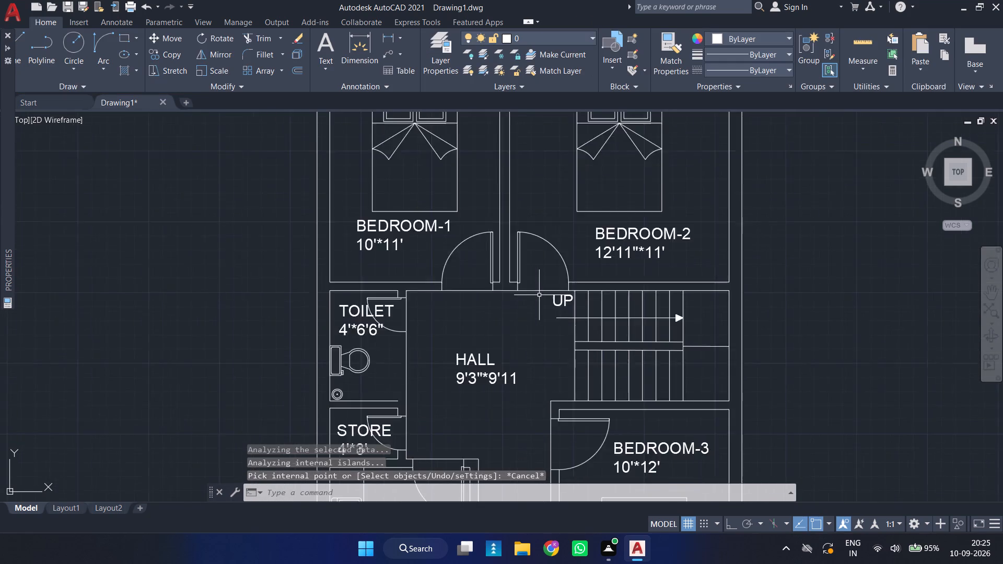
pyautogui.scroll(2, 553, 292)
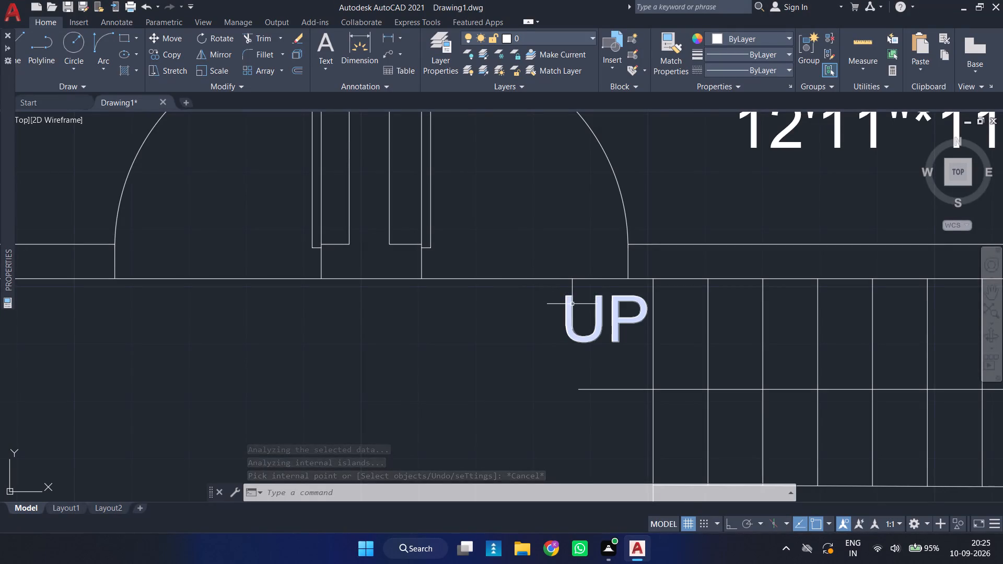
pyautogui.click(572, 304)
pyautogui.click(566, 293)
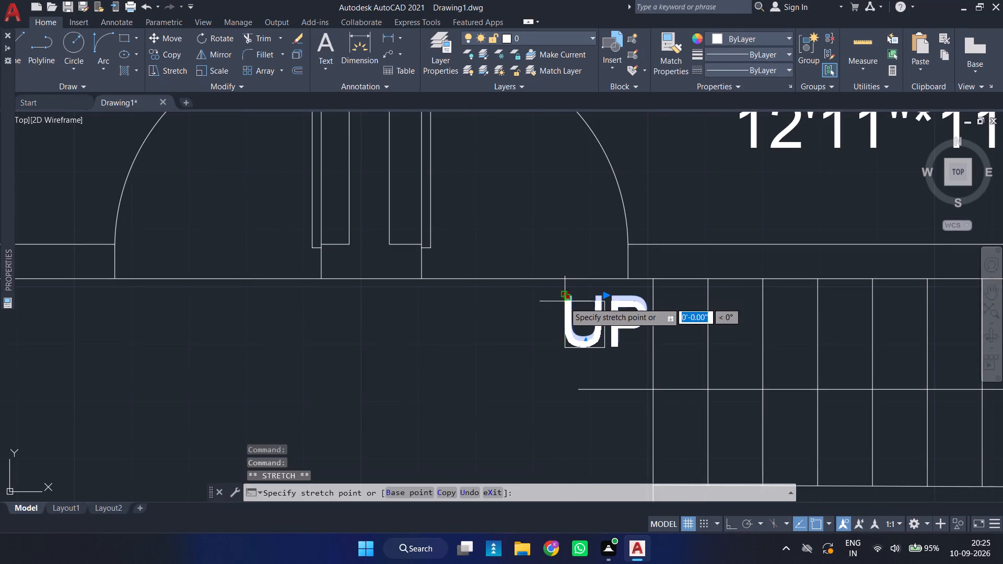
pyautogui.click(563, 331)
pyautogui.scroll(-3, 563, 331)
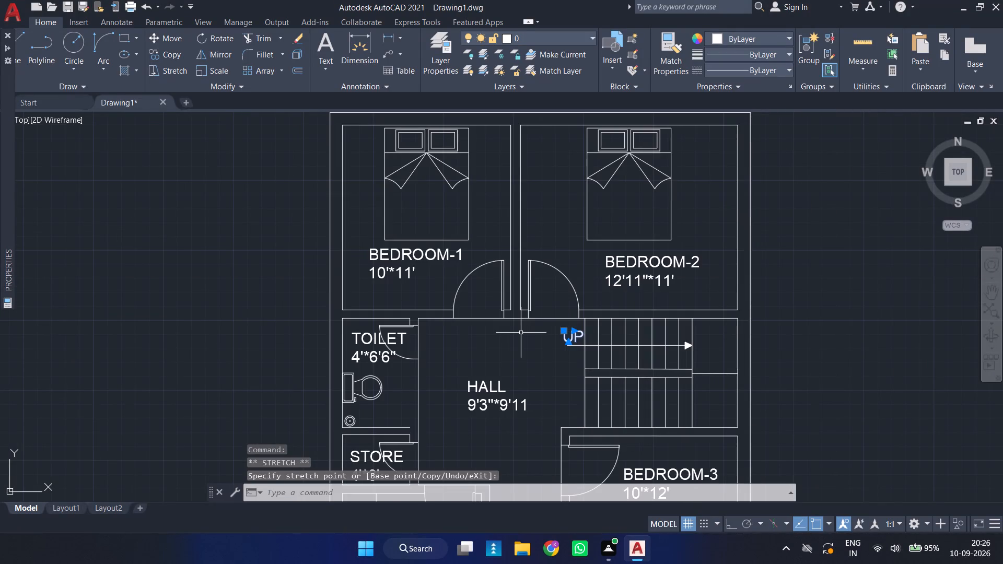
pyautogui.press('Escape')
# Add a linear dimension for the house's overall width, placed just above the outer wall behind Bedroom-1 and Bedroom-2.
pyautogui.scroll(-2, 545, 325)
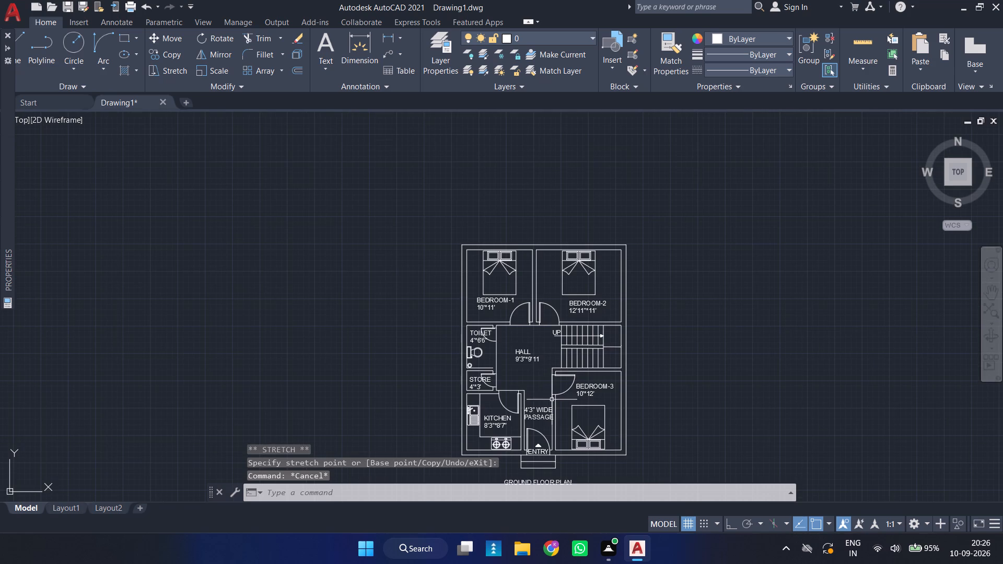
pyautogui.moveTo(548, 430); pyautogui.dragTo(592, 390, button='middle')
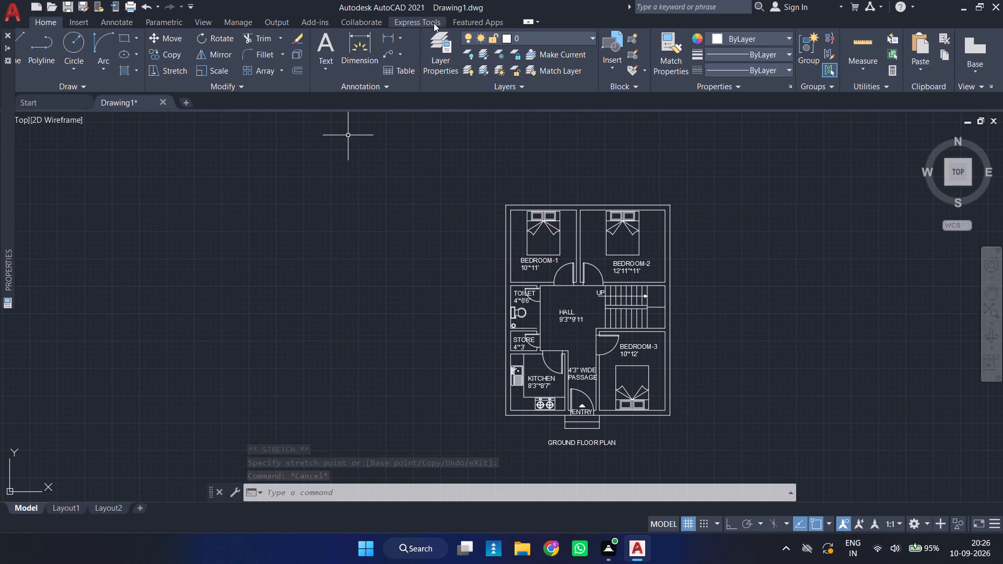
pyautogui.click(391, 37)
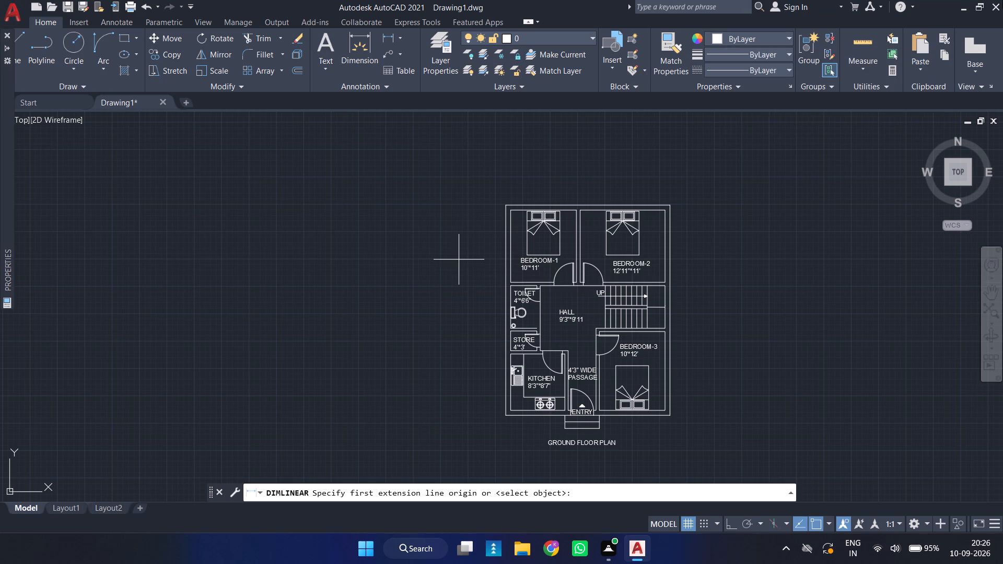
pyautogui.rightClick(1002, 563)
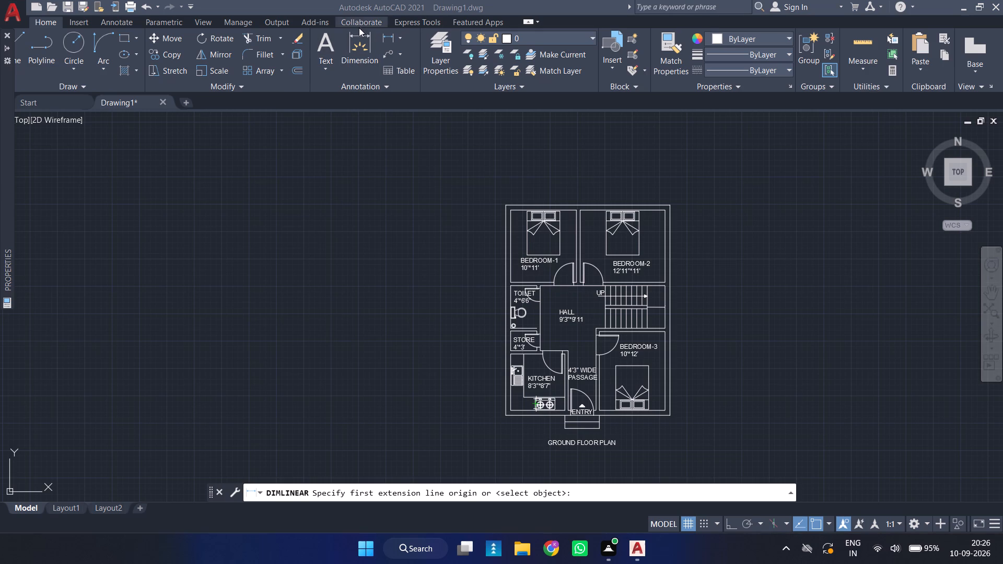
pyautogui.click(390, 37)
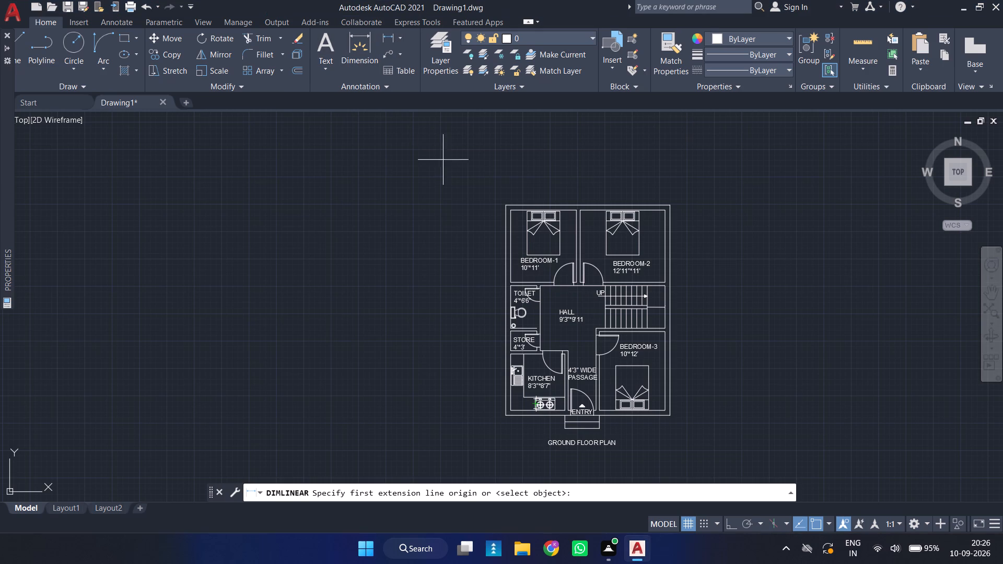
pyautogui.press('space')
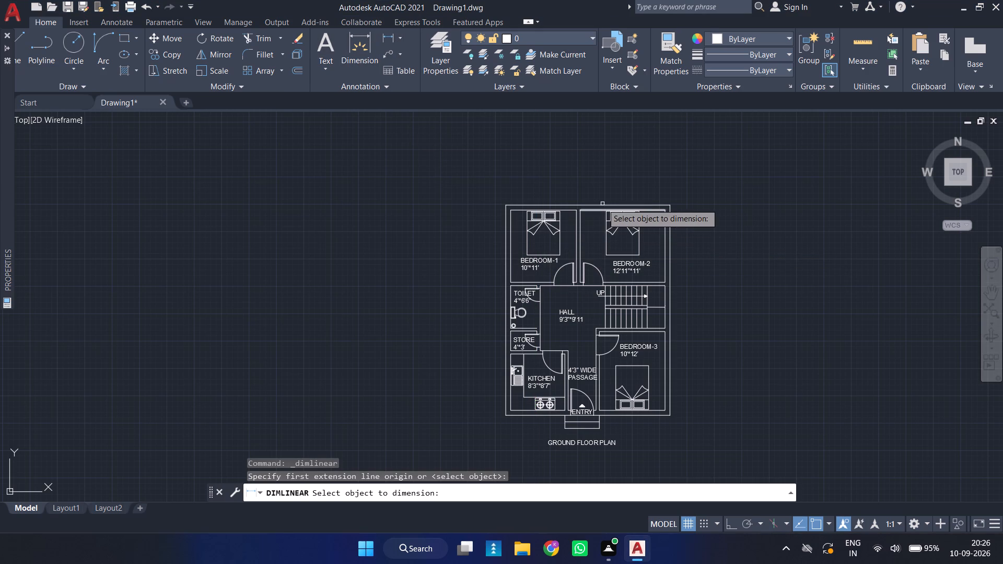
pyautogui.click(603, 204)
pyautogui.click(603, 198)
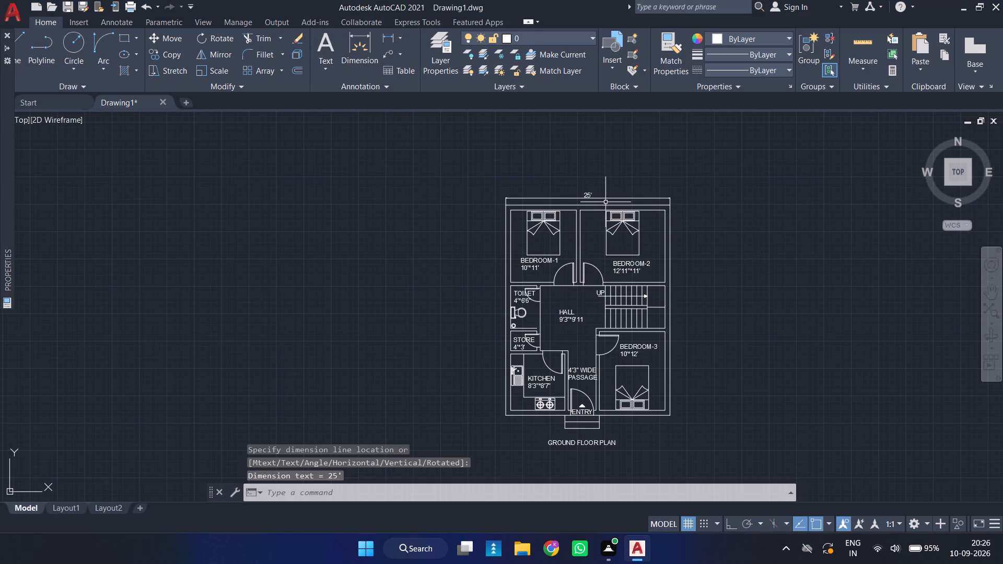
# Add a vertical linear dimension for the house's overall length, placed just outside the outer wall on the staircase side.
pyautogui.press('space')
pyautogui.press('space')
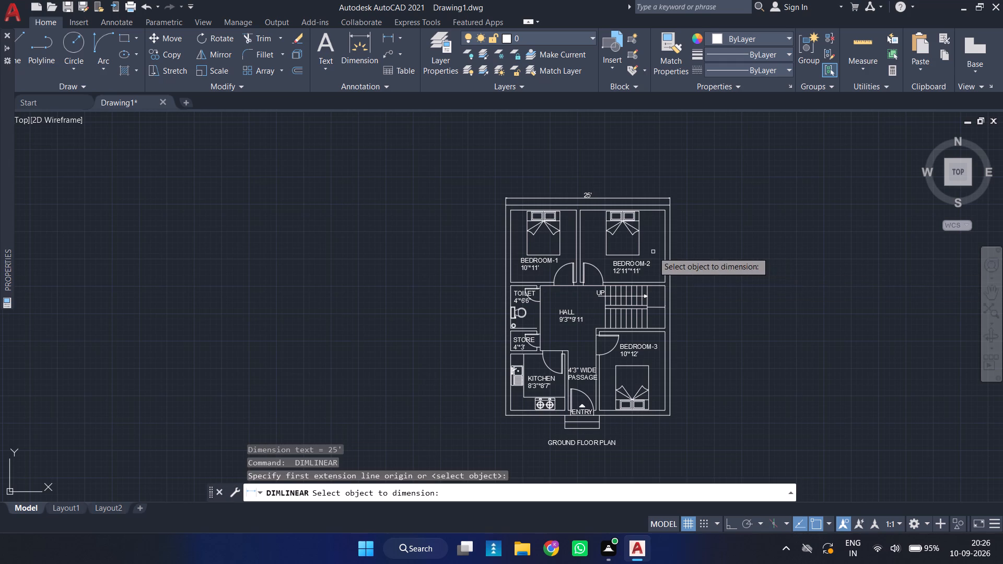
pyautogui.click(671, 255)
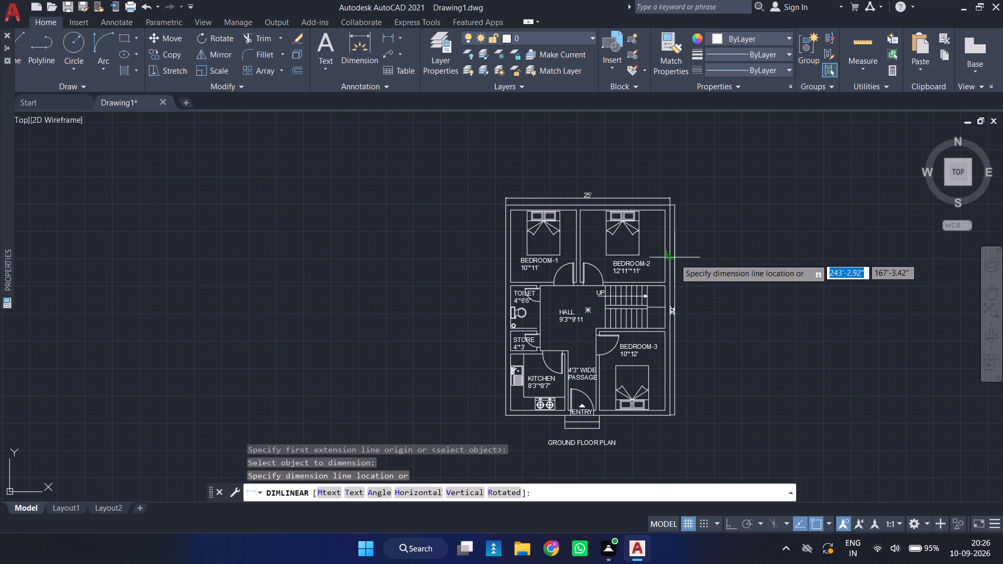
pyautogui.click(678, 265)
# Add a vertical linear dimension across the full width of both stair flights, placed on the landing beside the outer wall.
pyautogui.scroll(1, 655, 285)
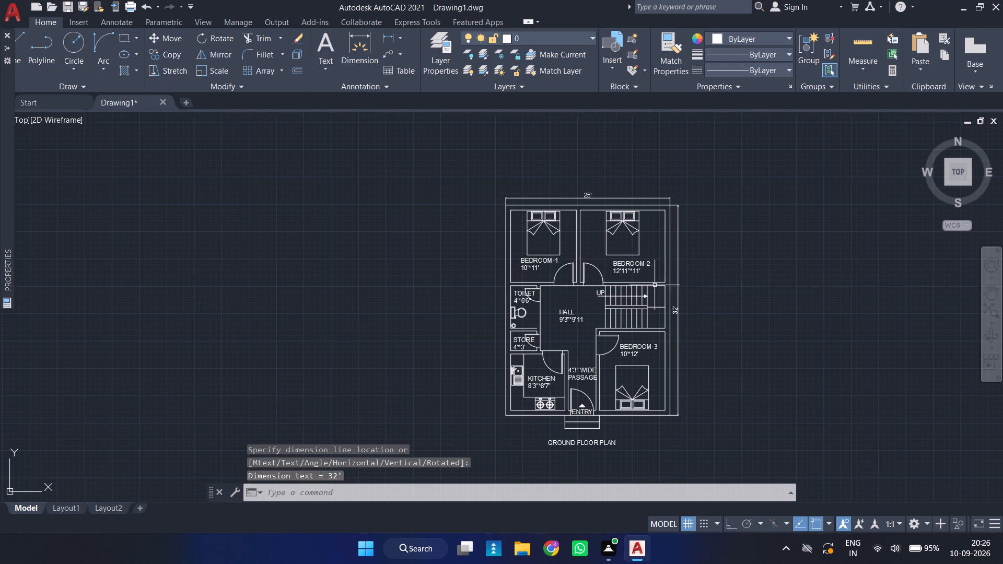
pyautogui.scroll(2, 640, 299)
pyautogui.press('space')
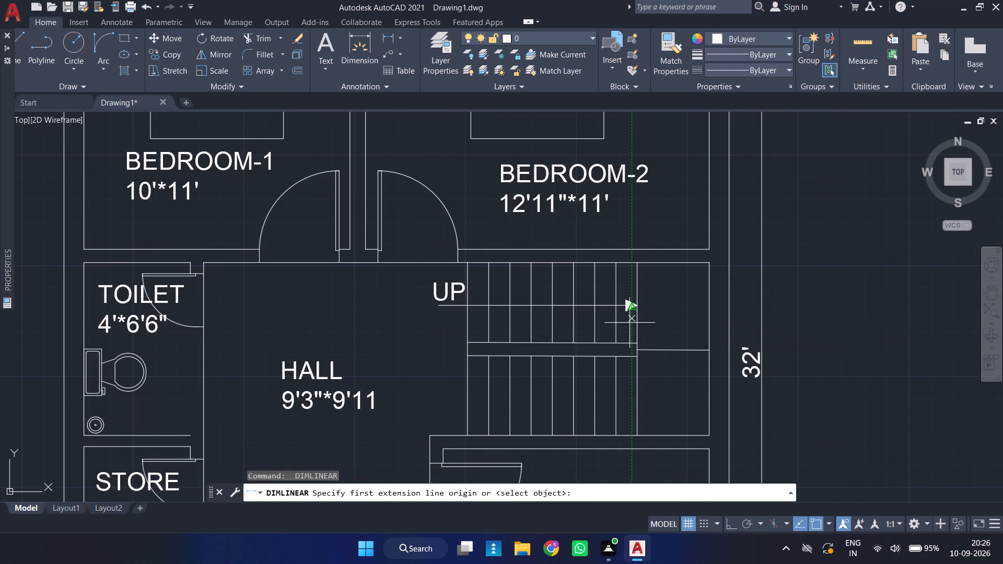
pyautogui.press('space')
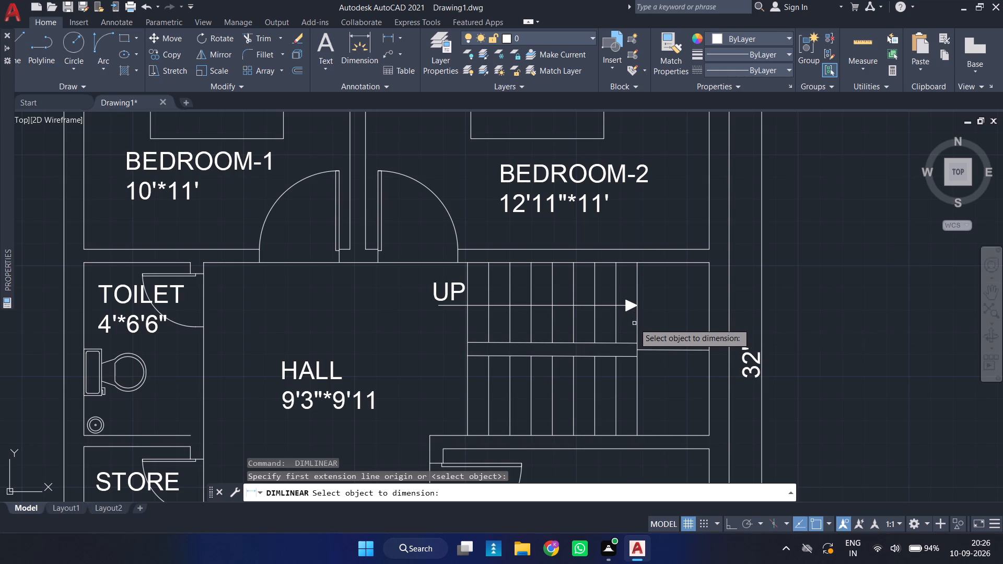
pyautogui.click(636, 326)
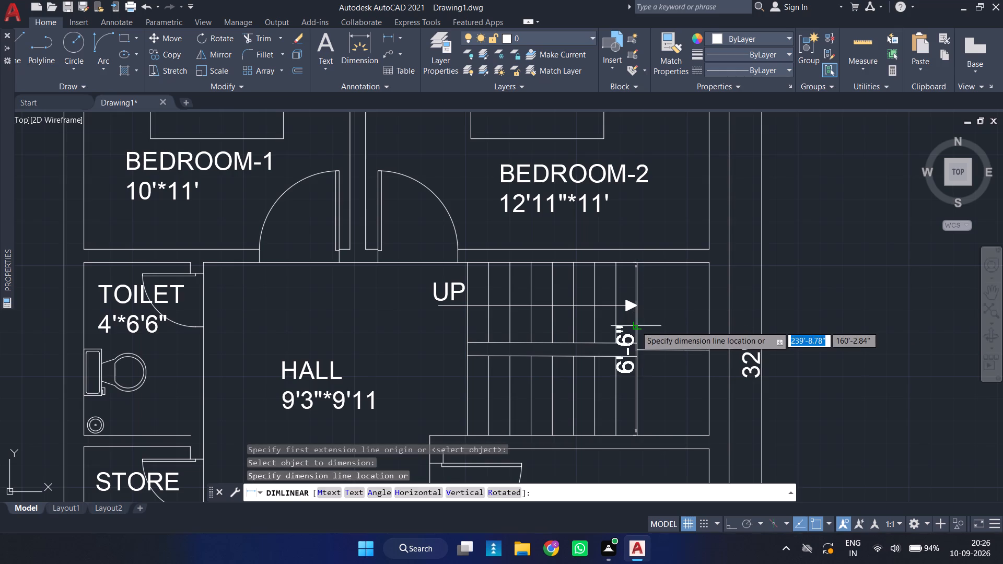
pyautogui.click(692, 369)
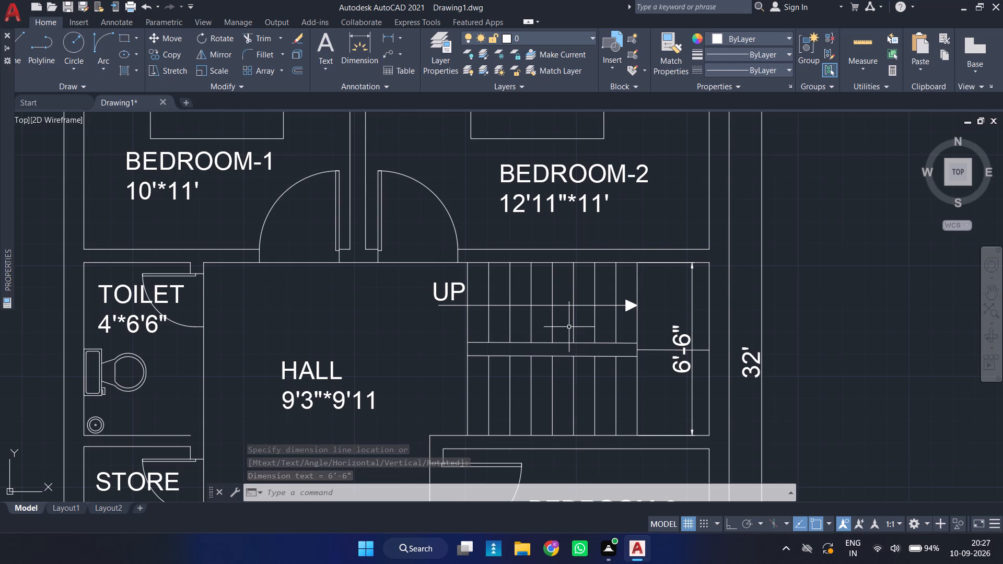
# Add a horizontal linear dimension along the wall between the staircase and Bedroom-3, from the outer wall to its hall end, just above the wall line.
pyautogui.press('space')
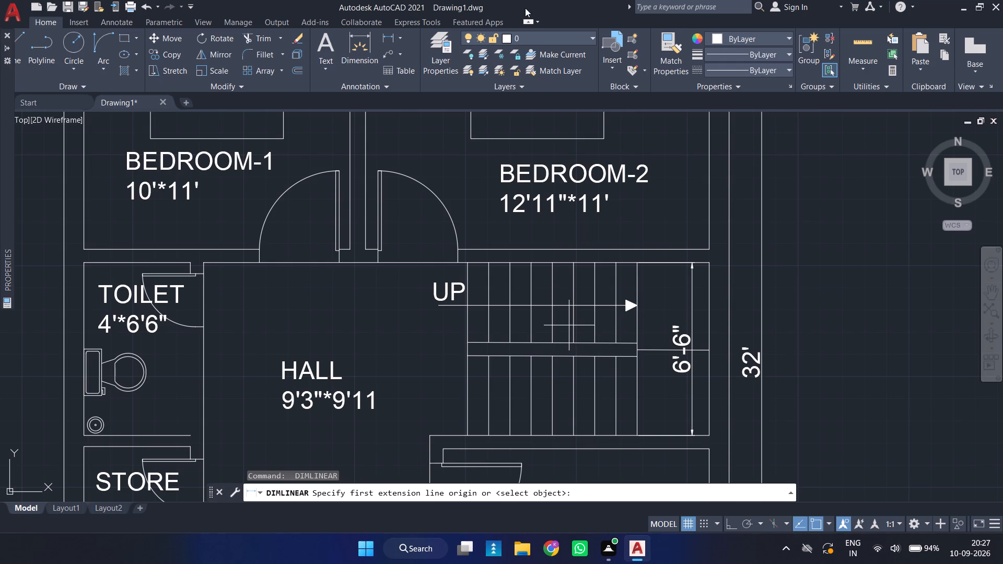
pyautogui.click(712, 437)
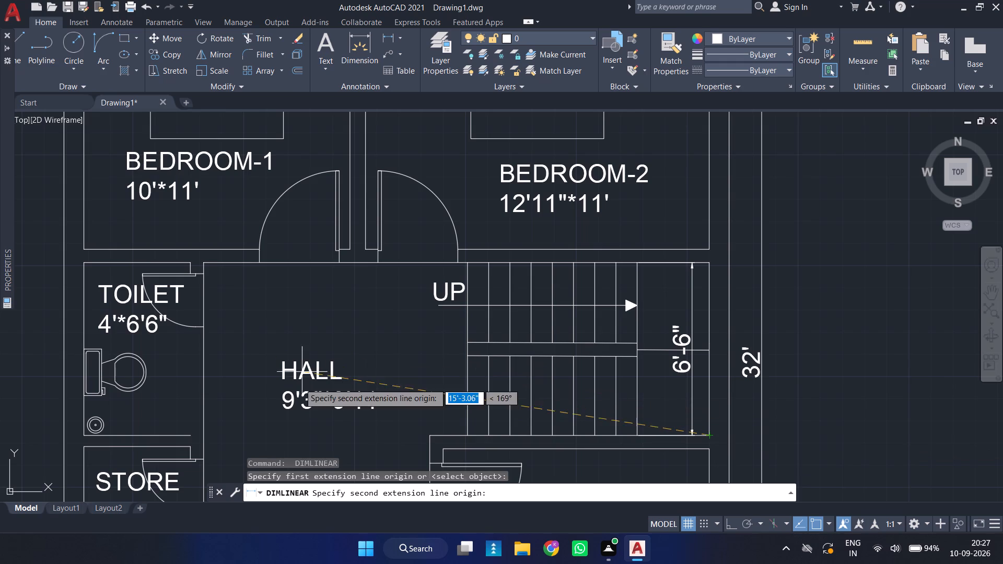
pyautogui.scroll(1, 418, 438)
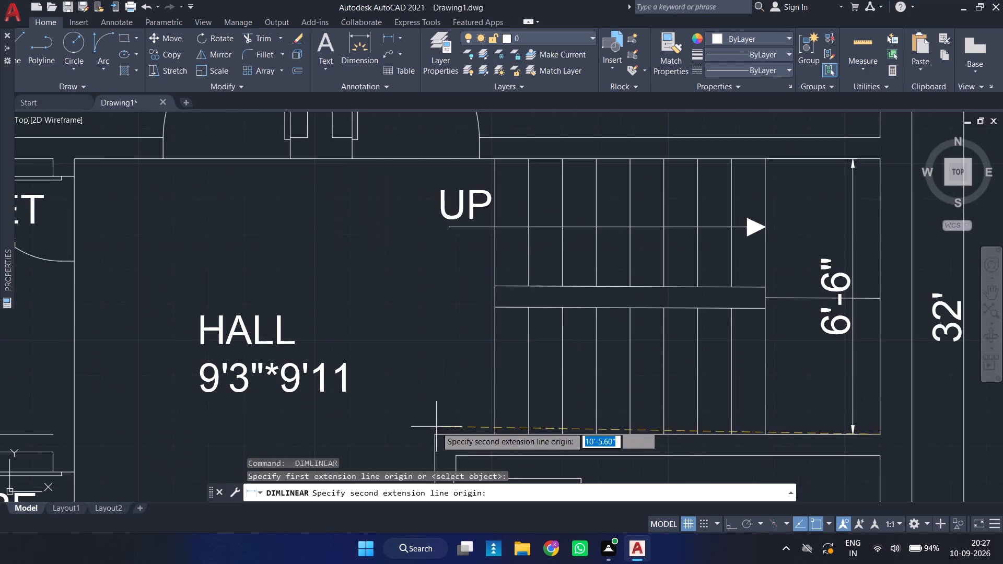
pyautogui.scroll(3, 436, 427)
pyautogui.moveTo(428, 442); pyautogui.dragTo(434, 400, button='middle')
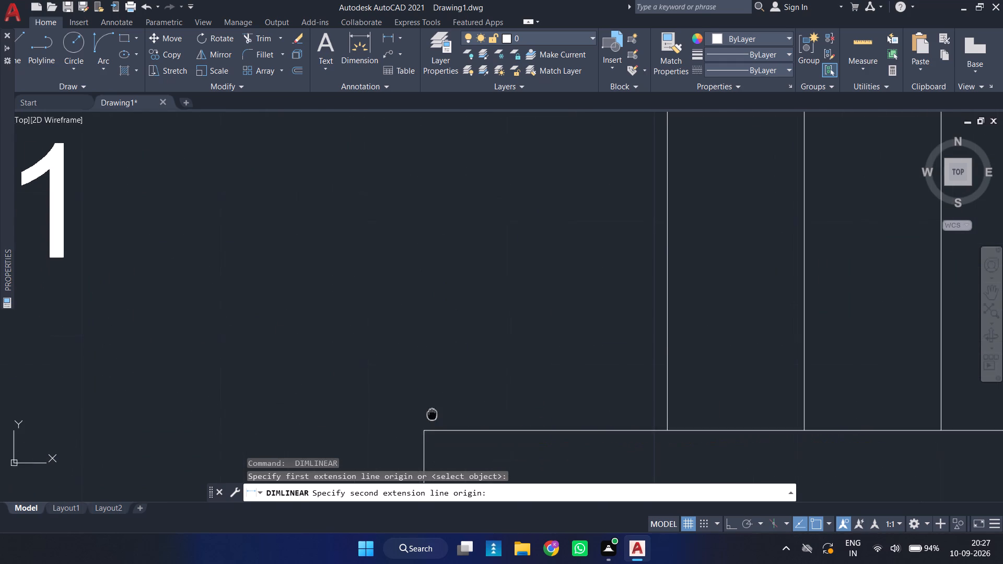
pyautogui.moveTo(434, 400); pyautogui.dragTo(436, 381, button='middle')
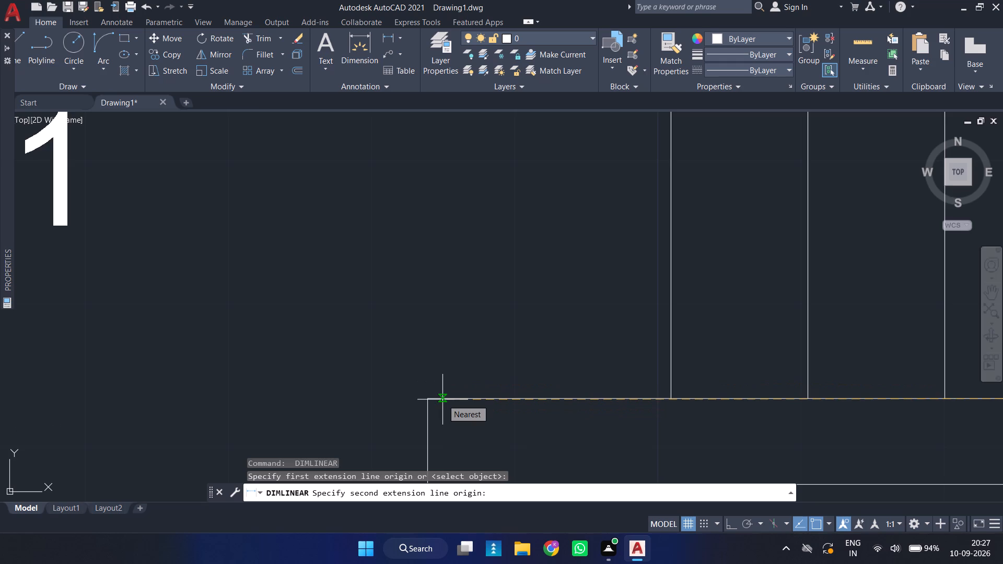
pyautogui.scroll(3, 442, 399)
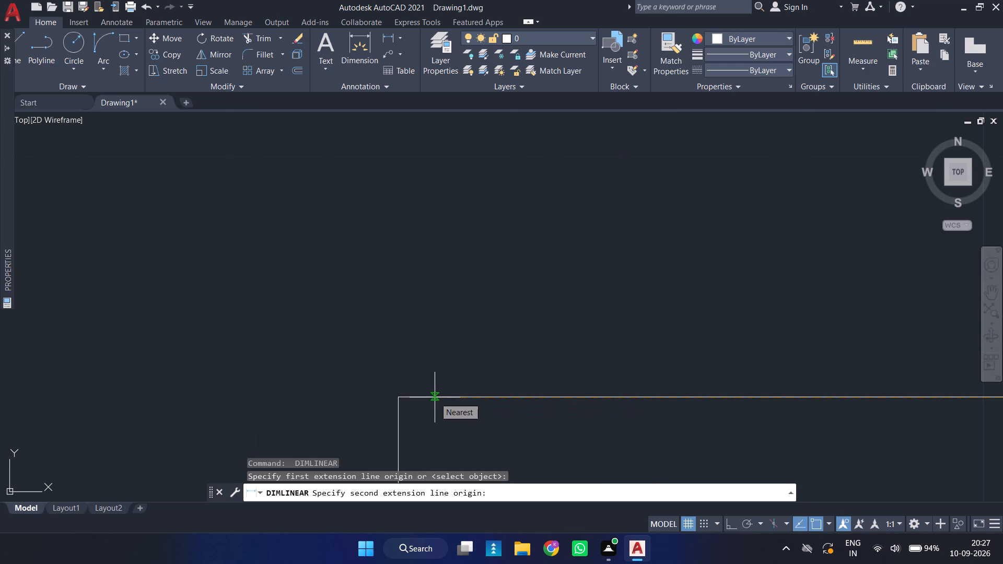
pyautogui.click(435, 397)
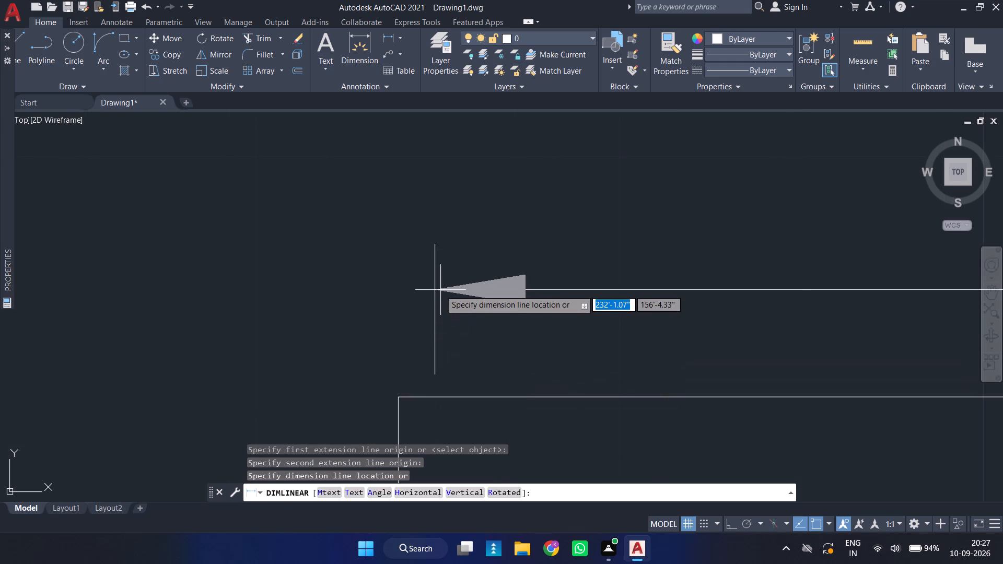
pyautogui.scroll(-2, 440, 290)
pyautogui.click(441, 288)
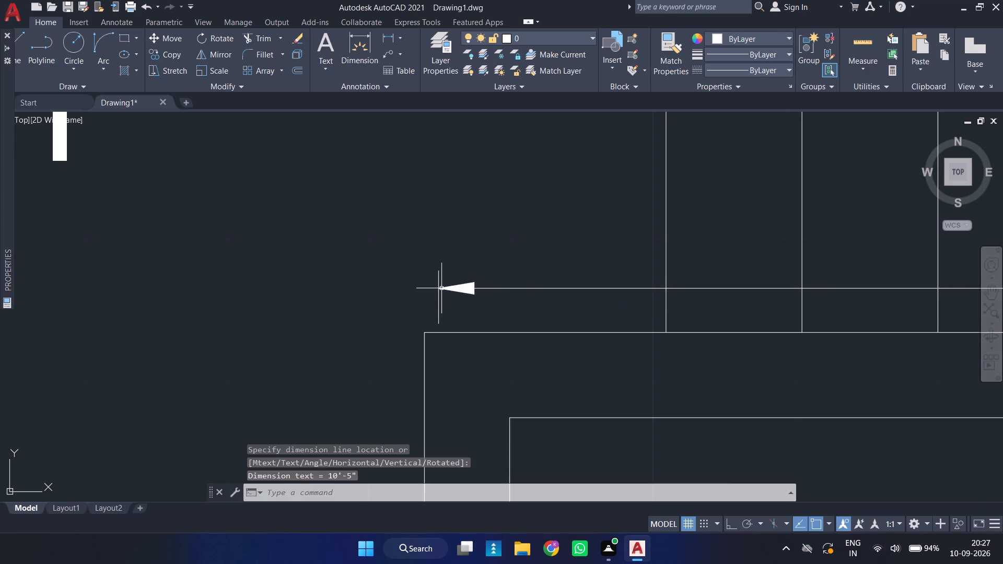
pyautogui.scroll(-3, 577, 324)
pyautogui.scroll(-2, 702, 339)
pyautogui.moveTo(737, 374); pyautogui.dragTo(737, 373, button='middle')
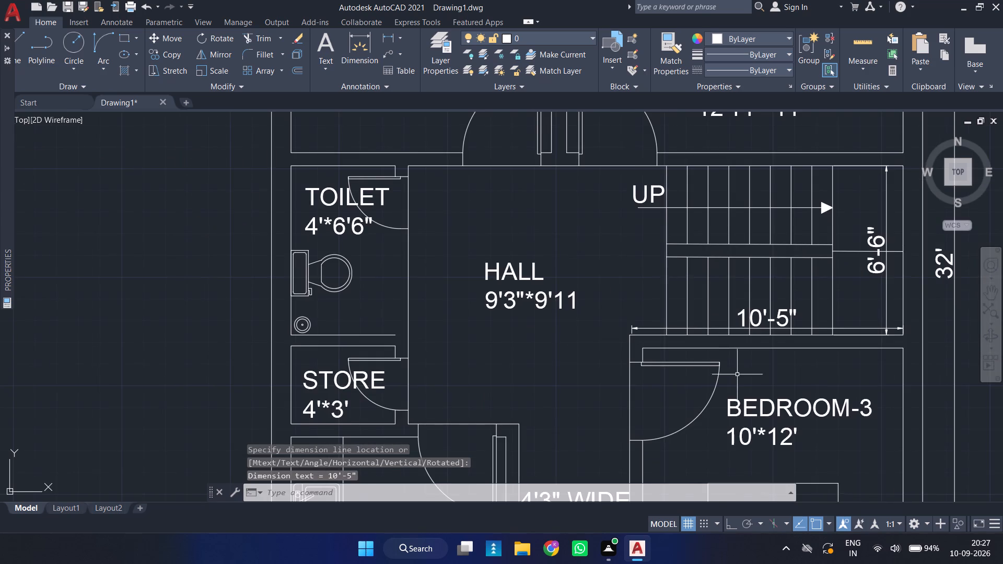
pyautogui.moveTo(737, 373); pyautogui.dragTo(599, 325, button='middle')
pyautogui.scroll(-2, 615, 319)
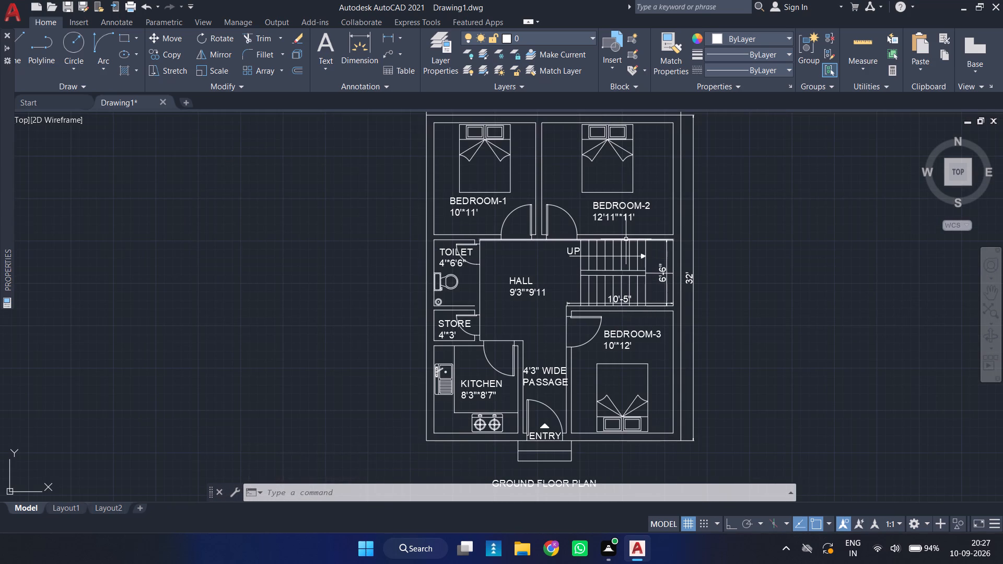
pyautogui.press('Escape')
# Open the layer properties manager for the drawing.
pyautogui.scroll(-3, 626, 239)
pyautogui.moveTo(667, 240); pyautogui.dragTo(638, 256, button='middle')
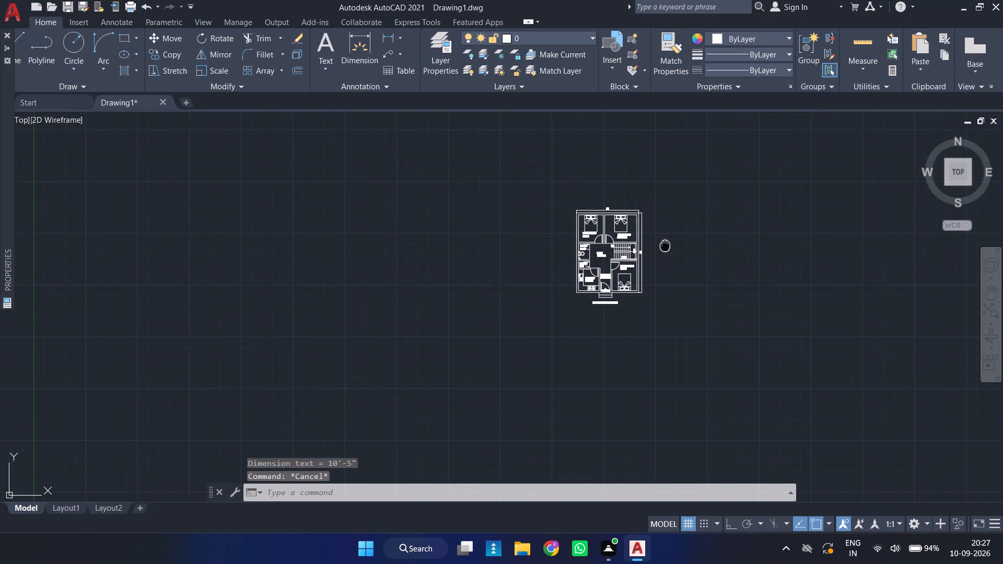
pyautogui.moveTo(638, 256); pyautogui.dragTo(624, 257, button='middle')
pyautogui.scroll(2, 606, 243)
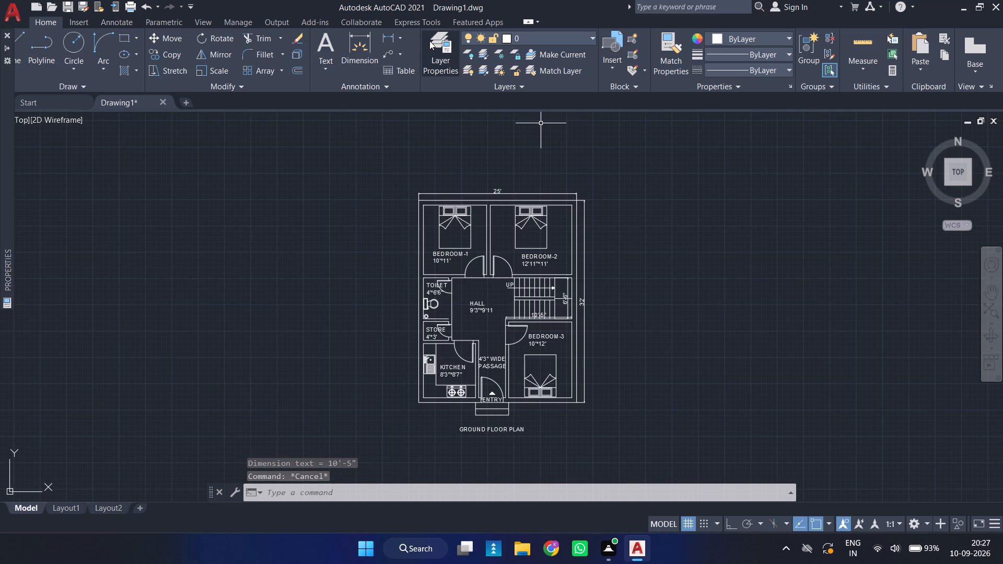
pyautogui.click(429, 41)
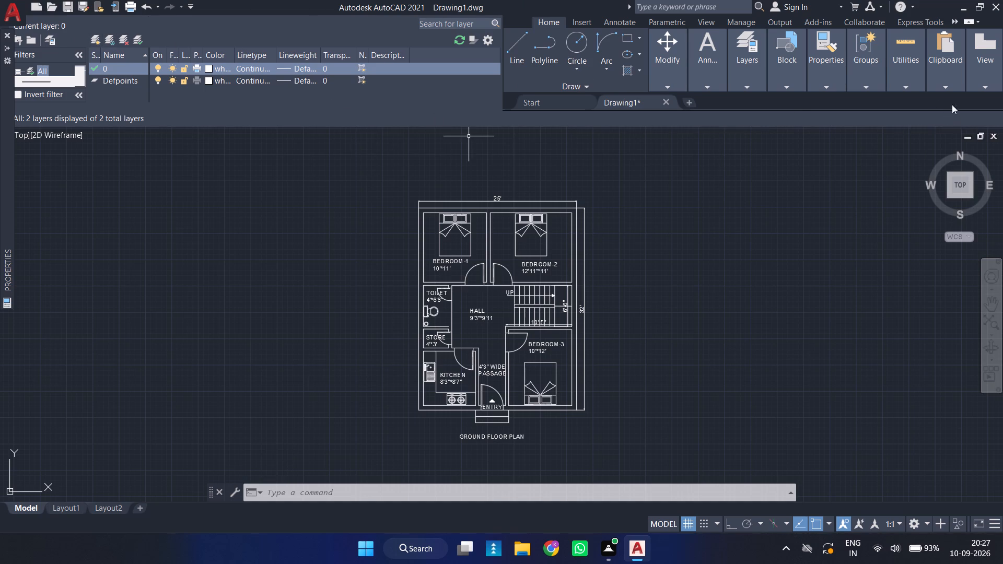
# Close the Properties palette.
pyautogui.scroll(2, 16, 58)
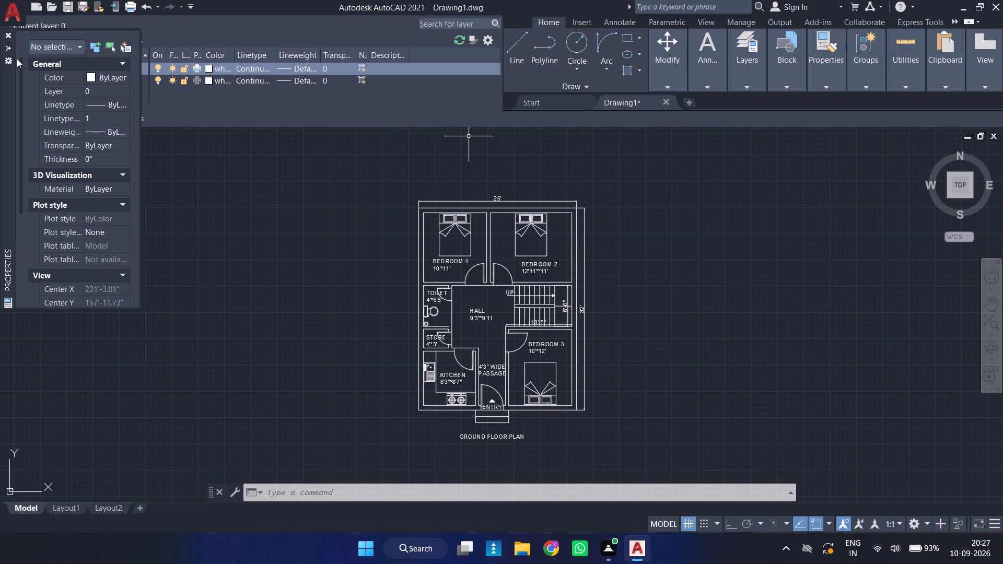
pyautogui.click(9, 36)
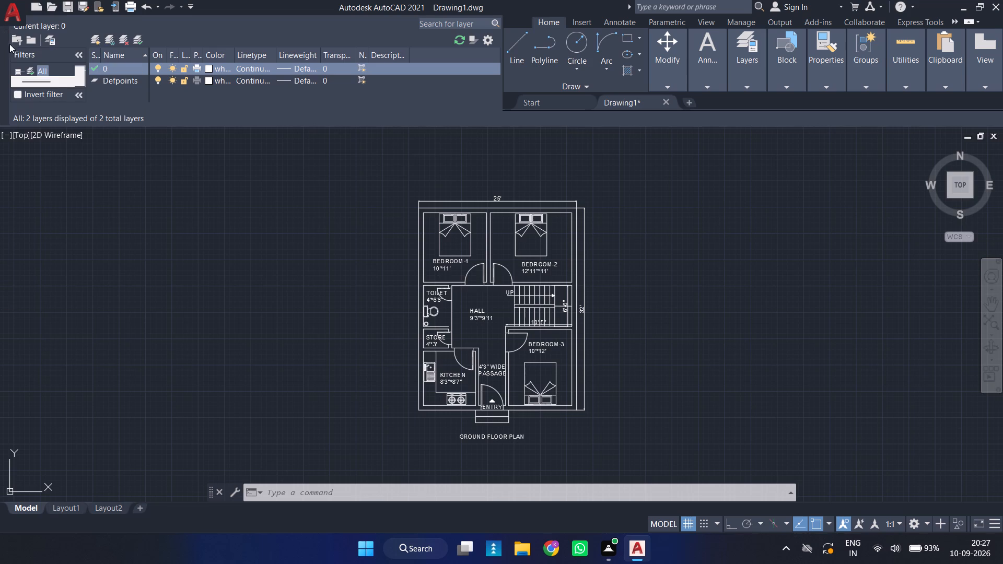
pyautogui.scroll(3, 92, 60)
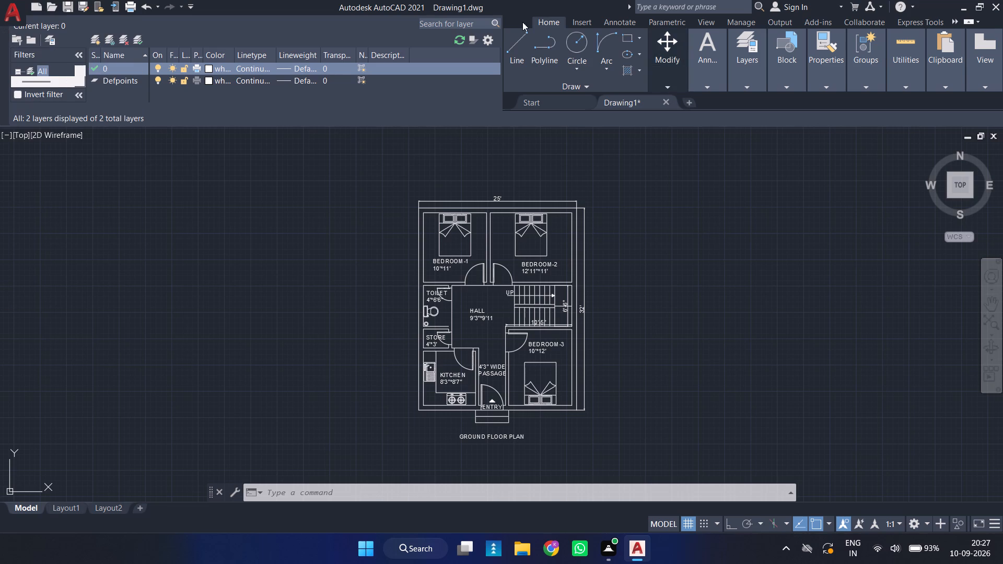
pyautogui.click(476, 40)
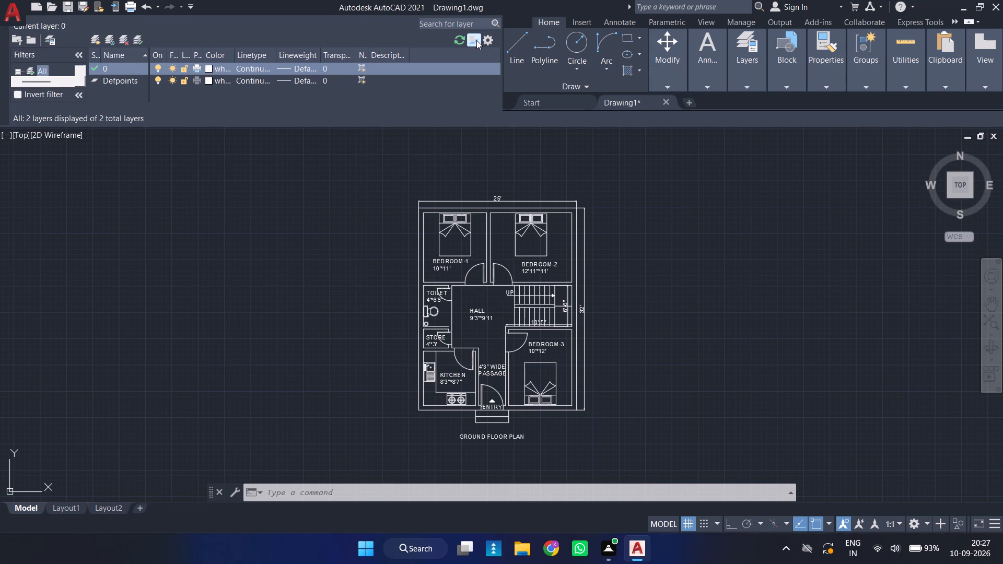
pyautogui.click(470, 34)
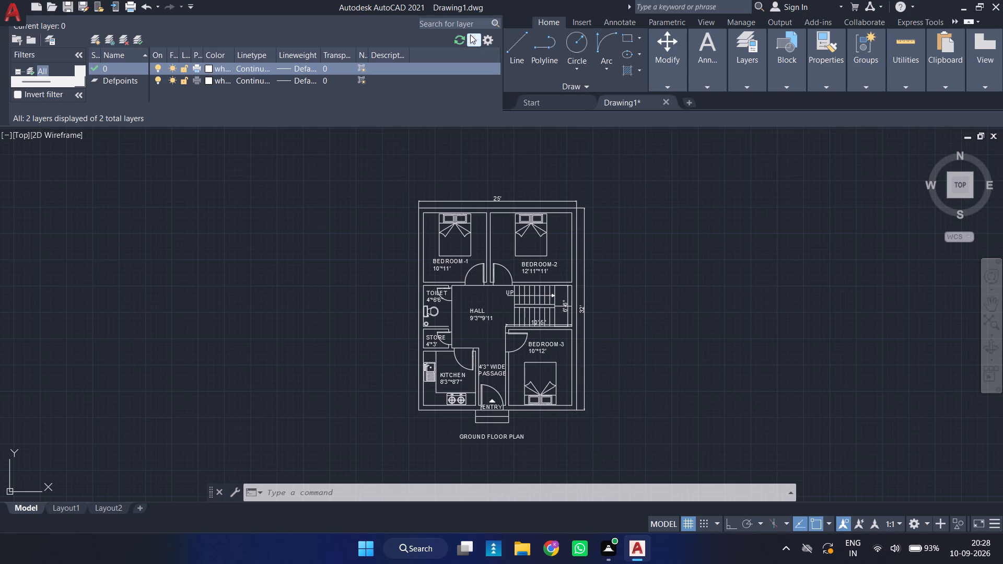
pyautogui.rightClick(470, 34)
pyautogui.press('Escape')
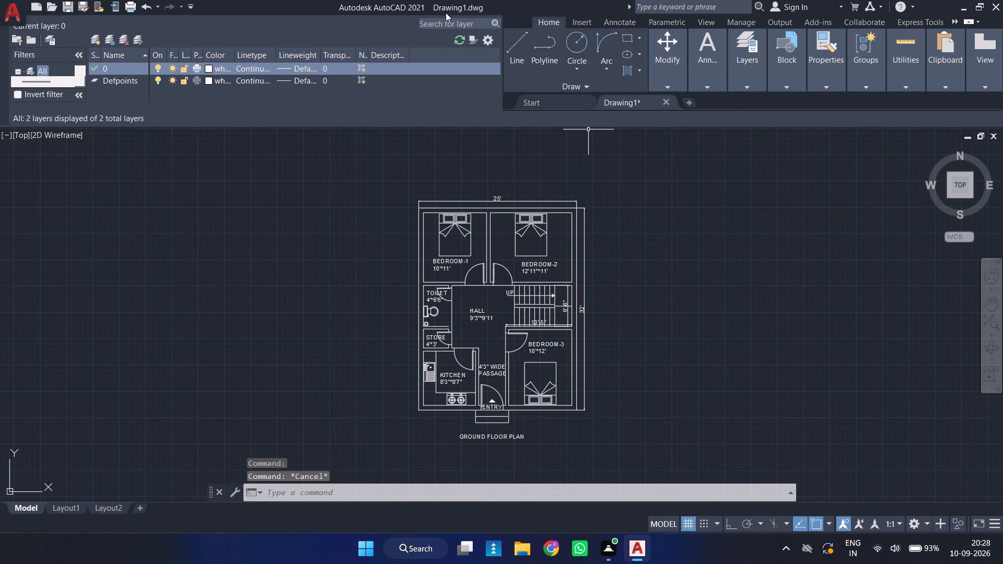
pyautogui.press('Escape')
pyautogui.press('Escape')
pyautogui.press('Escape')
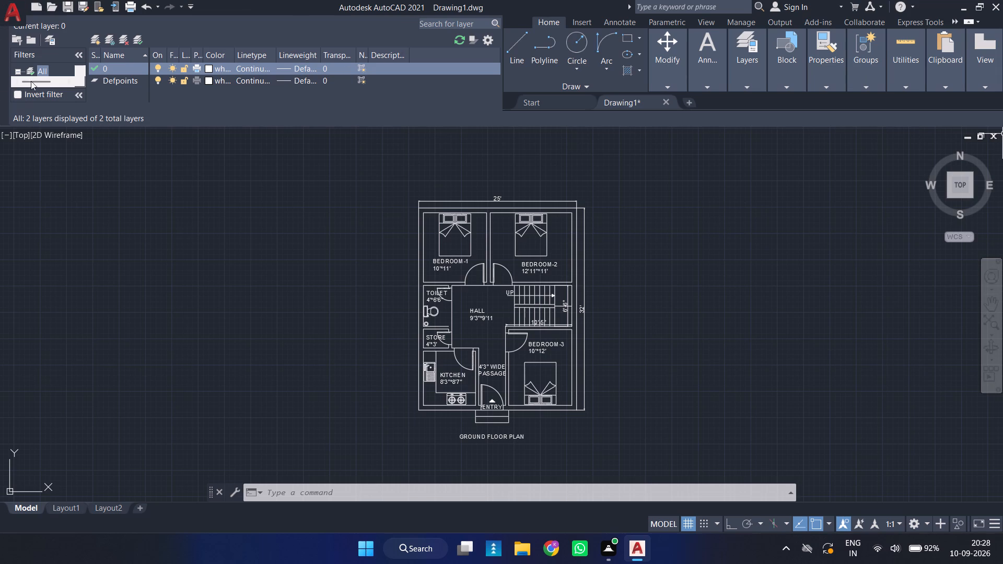
# Collapse the filter tree in the layer properties manager.
pyautogui.click(77, 91)
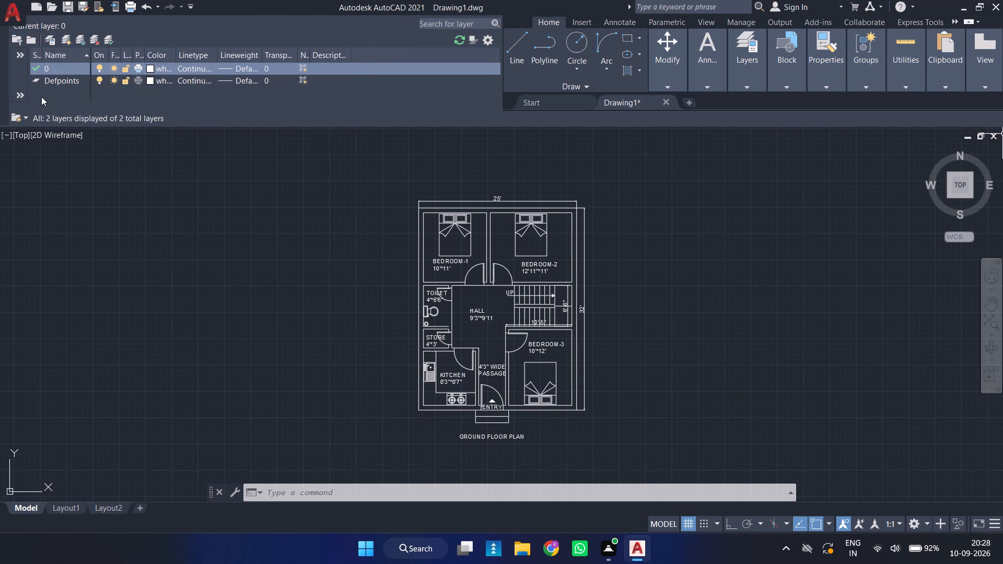
pyautogui.doubleClick(550, 22)
pyautogui.press('Escape')
pyautogui.press('Escape')
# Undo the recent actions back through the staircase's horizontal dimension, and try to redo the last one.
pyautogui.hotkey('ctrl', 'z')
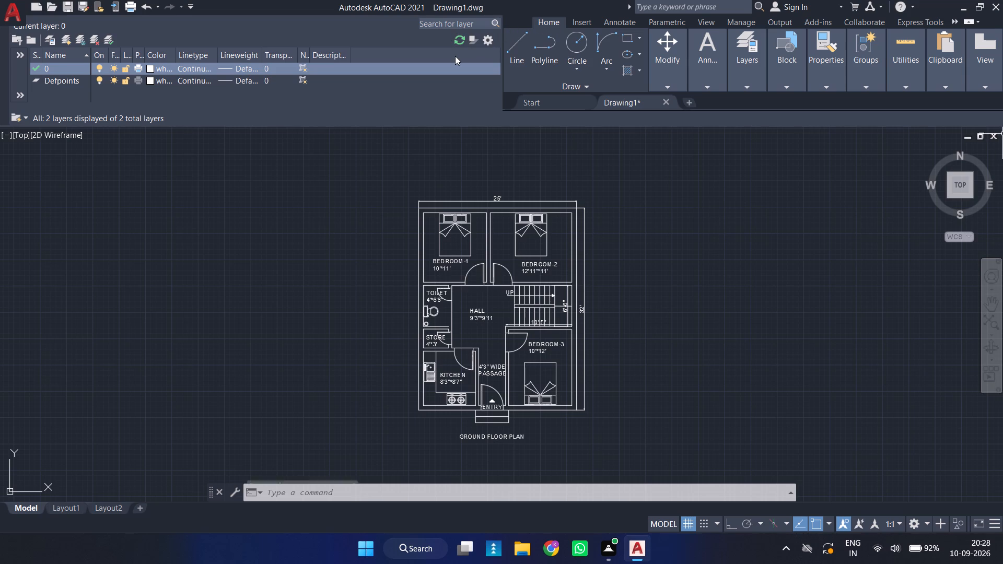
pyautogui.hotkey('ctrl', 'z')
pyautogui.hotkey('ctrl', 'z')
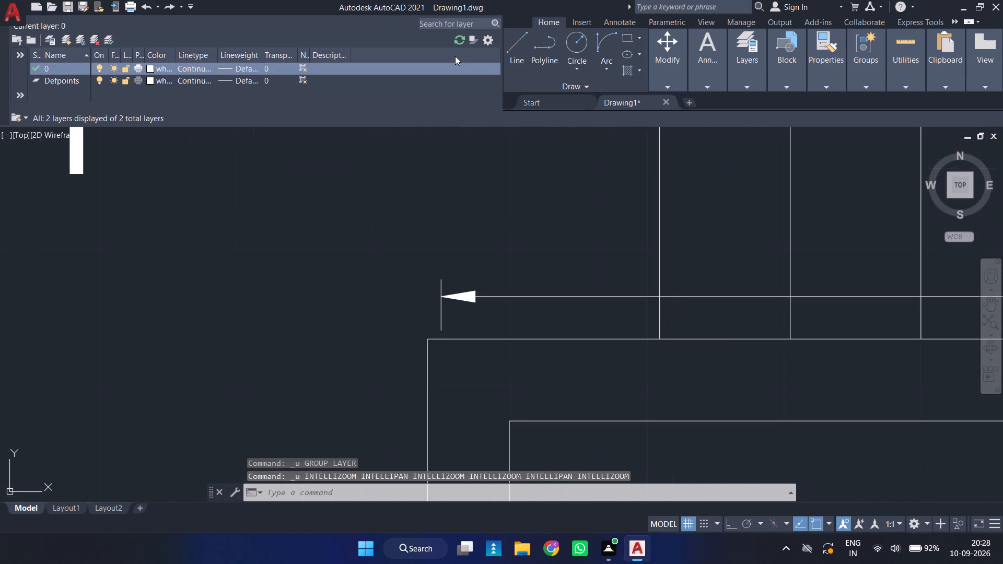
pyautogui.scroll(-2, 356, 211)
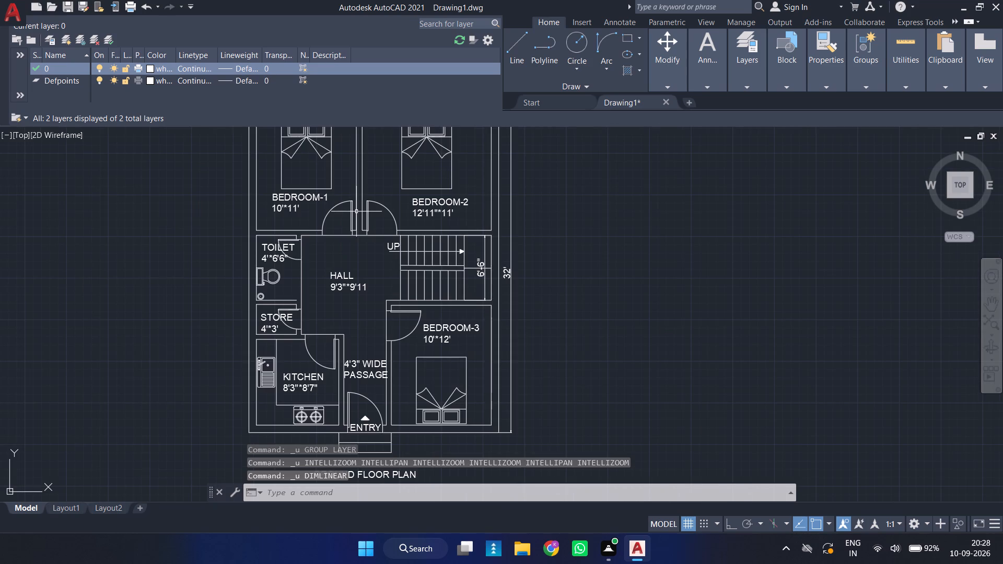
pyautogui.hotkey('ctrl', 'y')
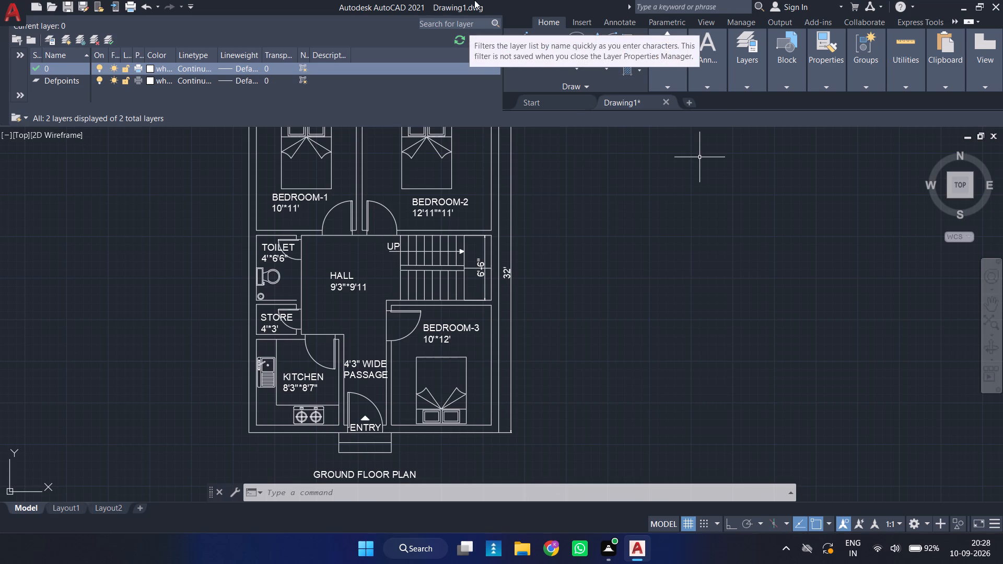
# Filter the layer list to All Used Layers.
pyautogui.click(23, 114)
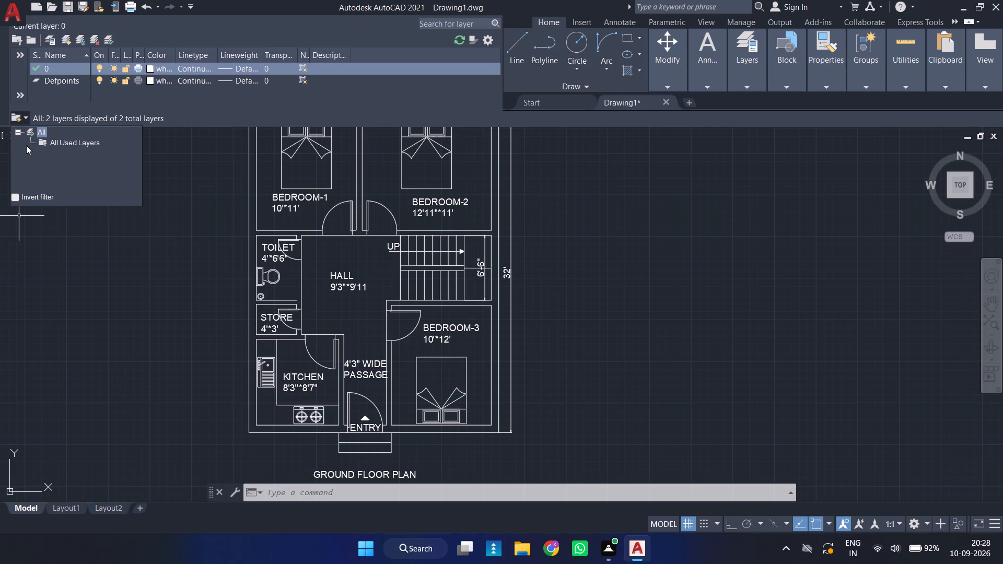
pyautogui.click(55, 144)
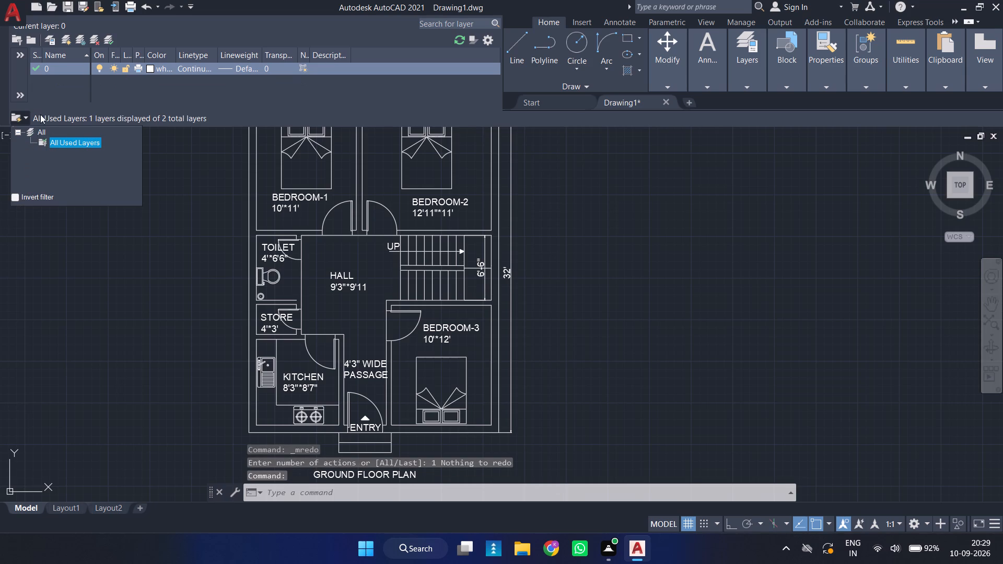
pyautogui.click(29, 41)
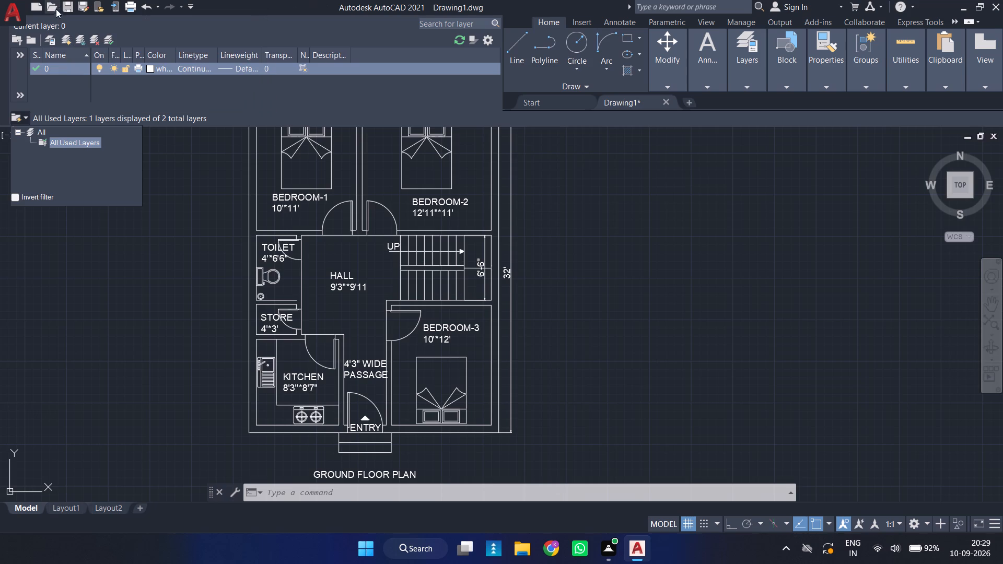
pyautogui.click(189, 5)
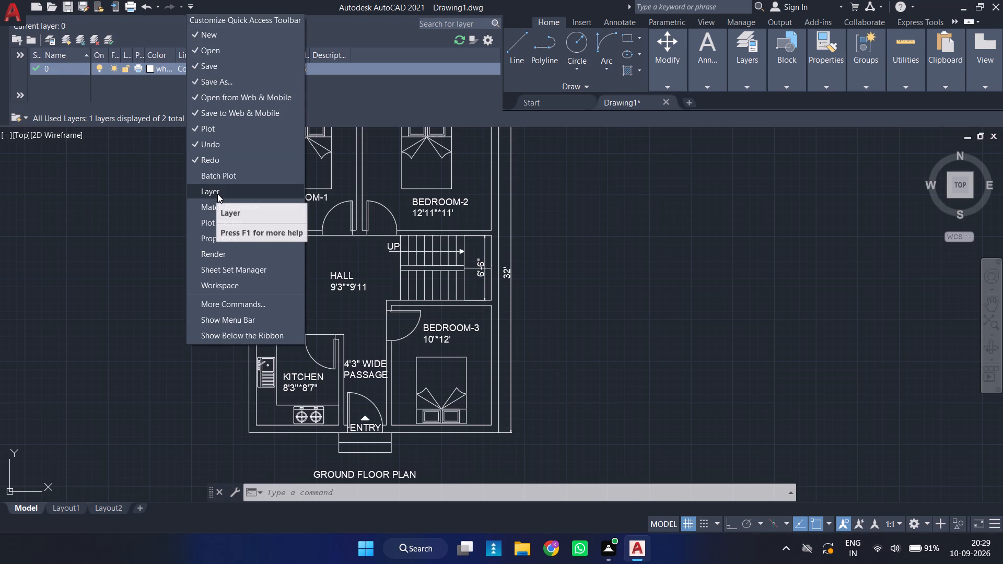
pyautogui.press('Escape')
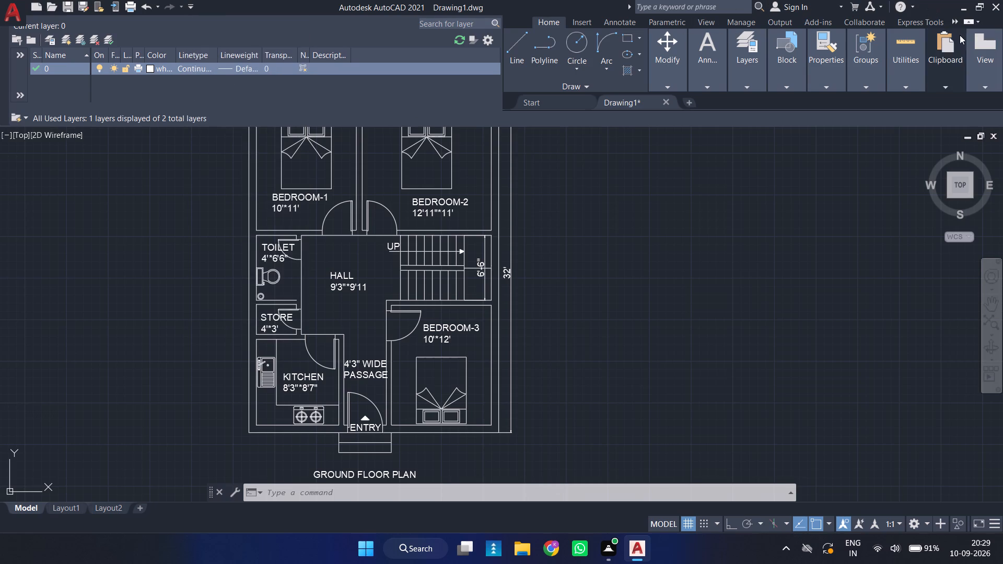
# Minimize the ribbon to panel buttons.
pyautogui.click(959, 21)
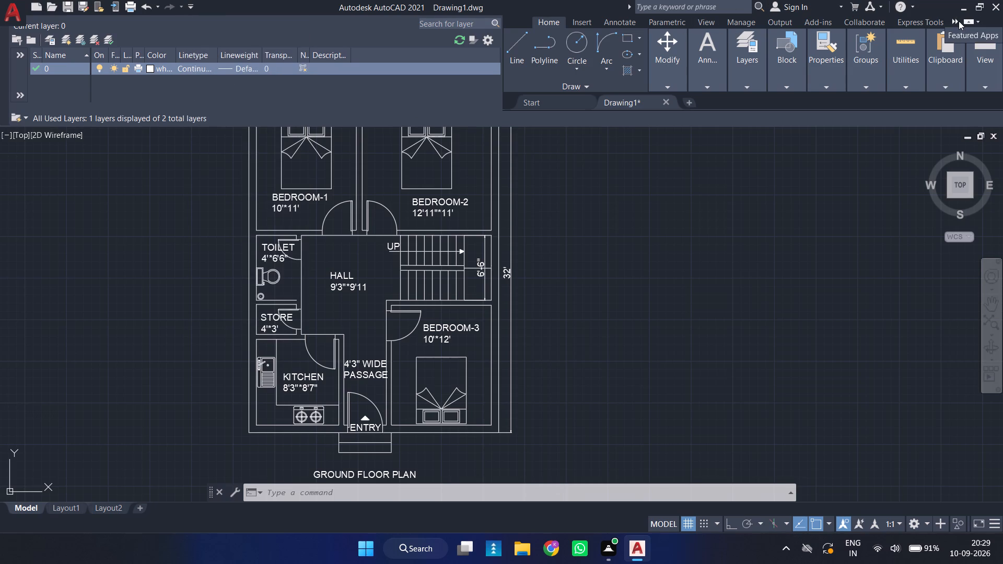
pyautogui.click(953, 21)
pyautogui.click(971, 21)
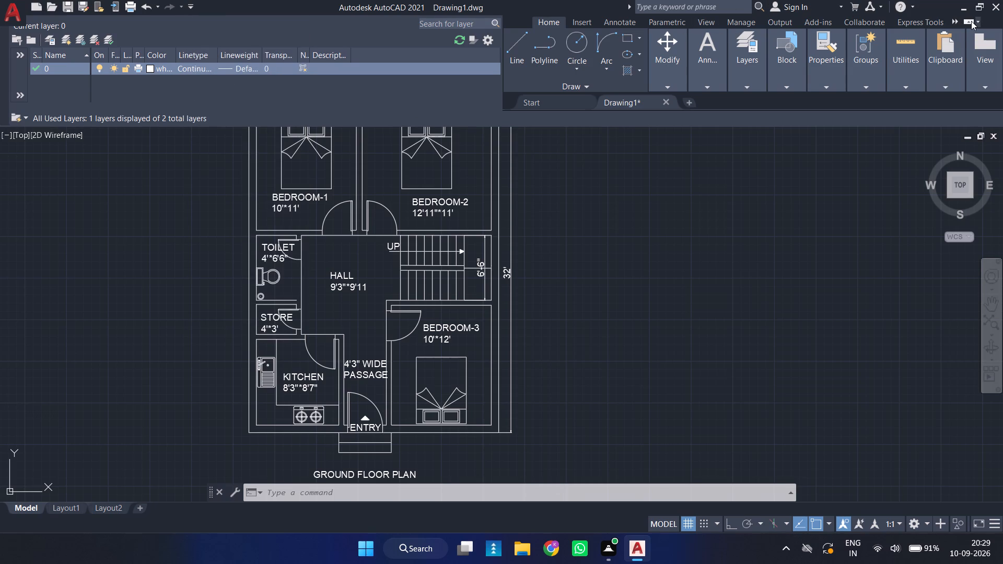
pyautogui.click(975, 21)
pyautogui.click(980, 19)
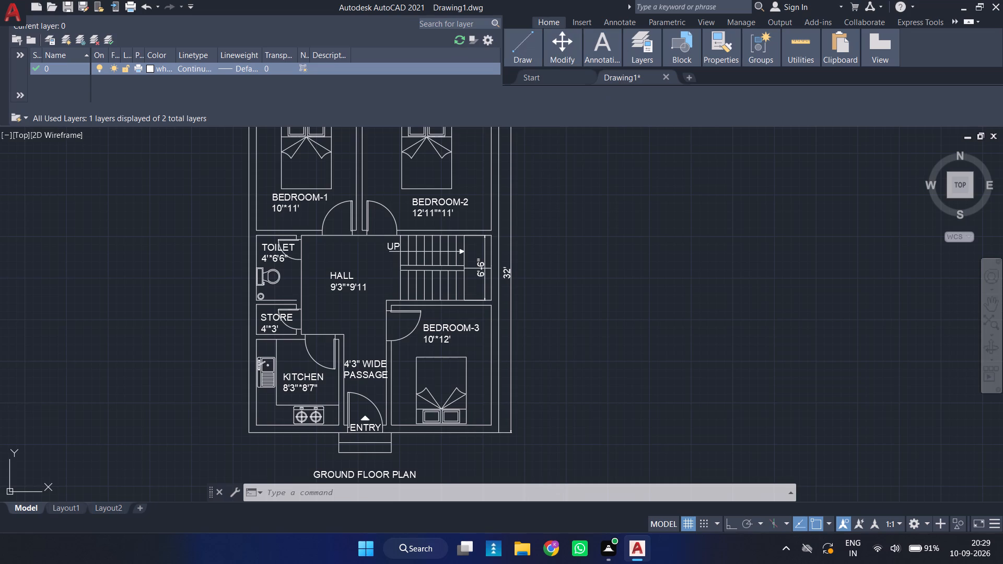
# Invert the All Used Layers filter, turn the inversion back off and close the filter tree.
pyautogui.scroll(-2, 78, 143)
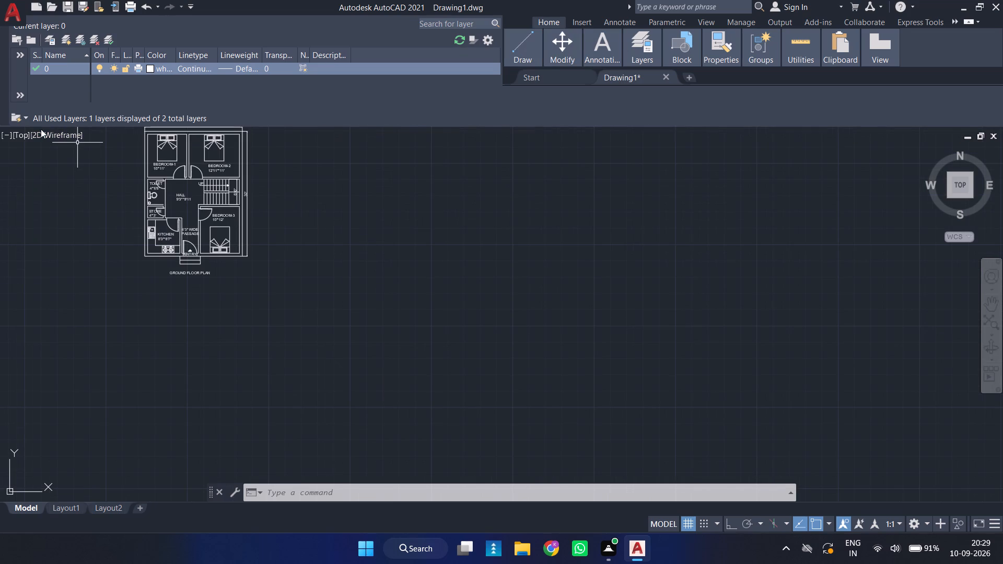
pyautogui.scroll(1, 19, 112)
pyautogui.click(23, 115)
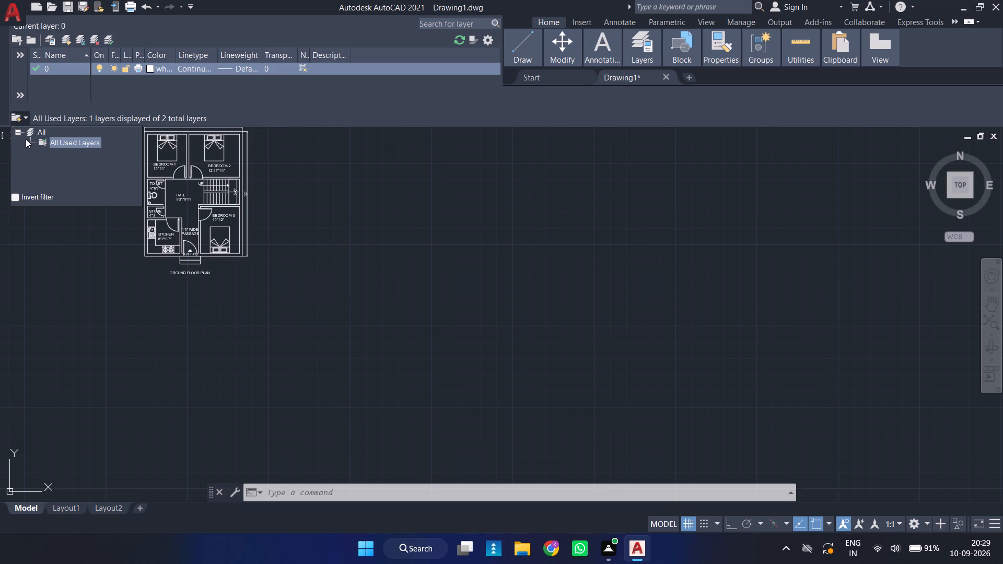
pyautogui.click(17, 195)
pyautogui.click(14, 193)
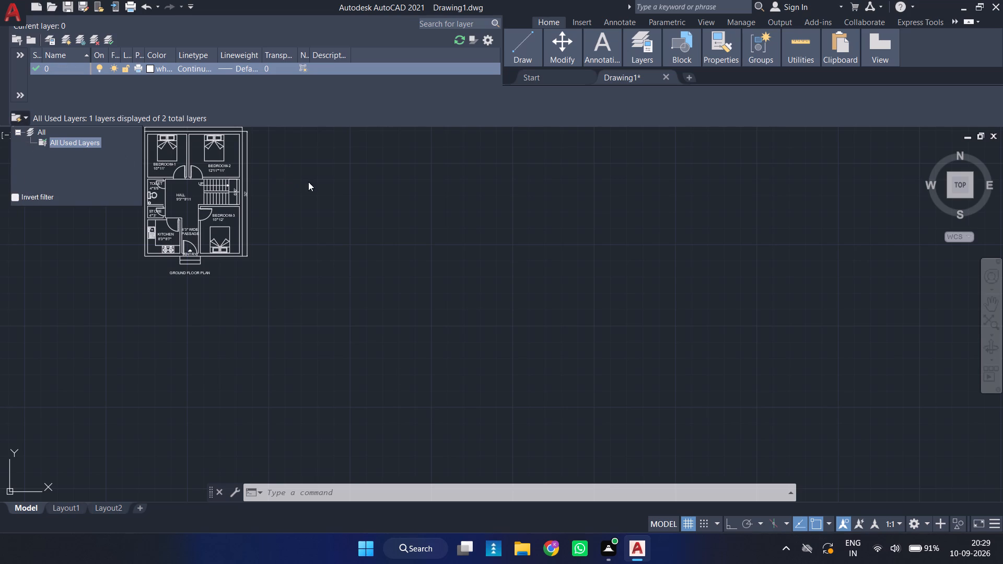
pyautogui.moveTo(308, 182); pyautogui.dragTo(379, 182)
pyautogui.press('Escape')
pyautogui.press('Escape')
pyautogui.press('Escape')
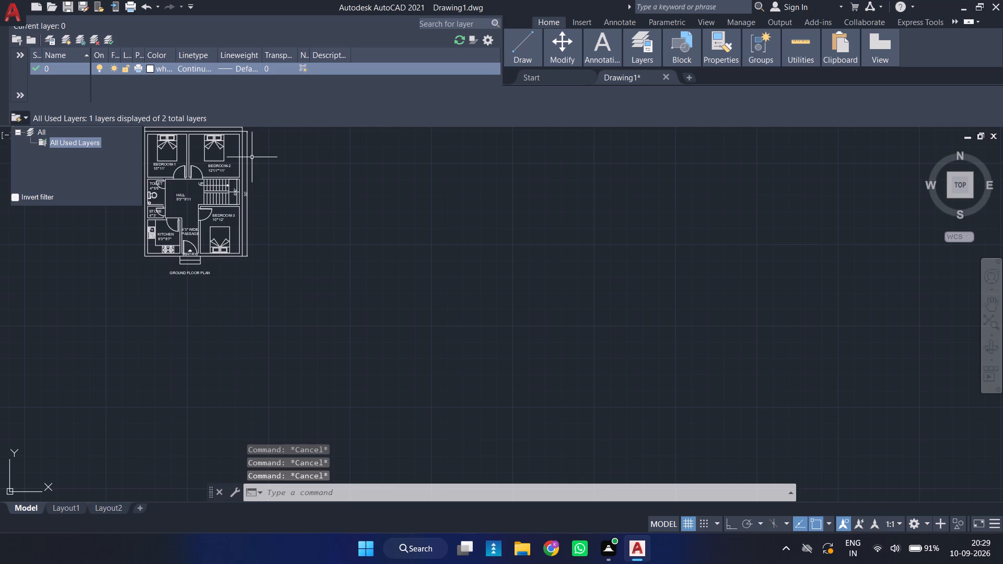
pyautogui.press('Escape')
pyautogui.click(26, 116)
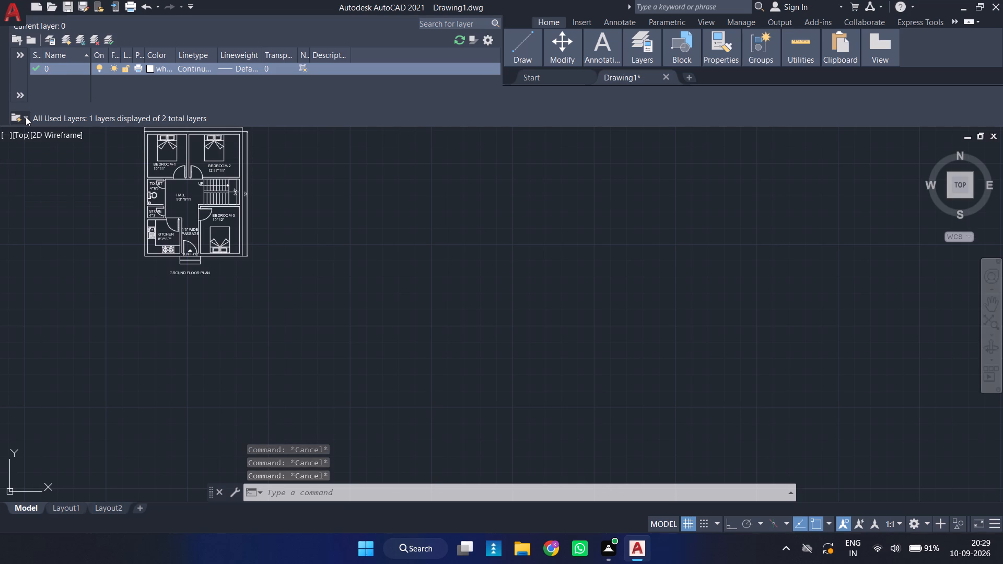
# Collapse the keyword search box in the title bar.
pyautogui.moveTo(135, 174); pyautogui.dragTo(252, 339, button='middle')
pyautogui.scroll(1, 260, 324)
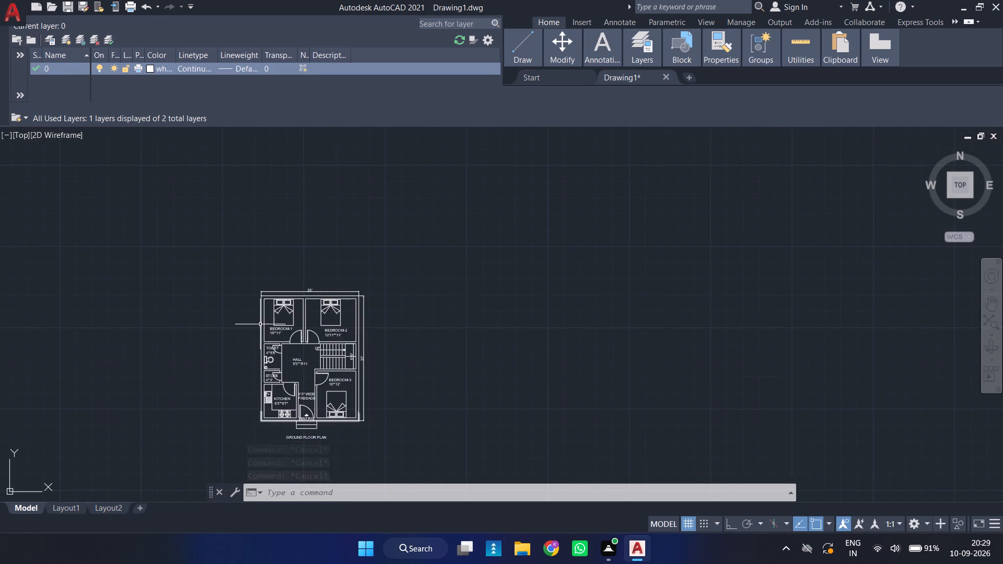
pyautogui.moveTo(270, 334); pyautogui.dragTo(424, 268, button='middle')
pyautogui.scroll(1, 423, 263)
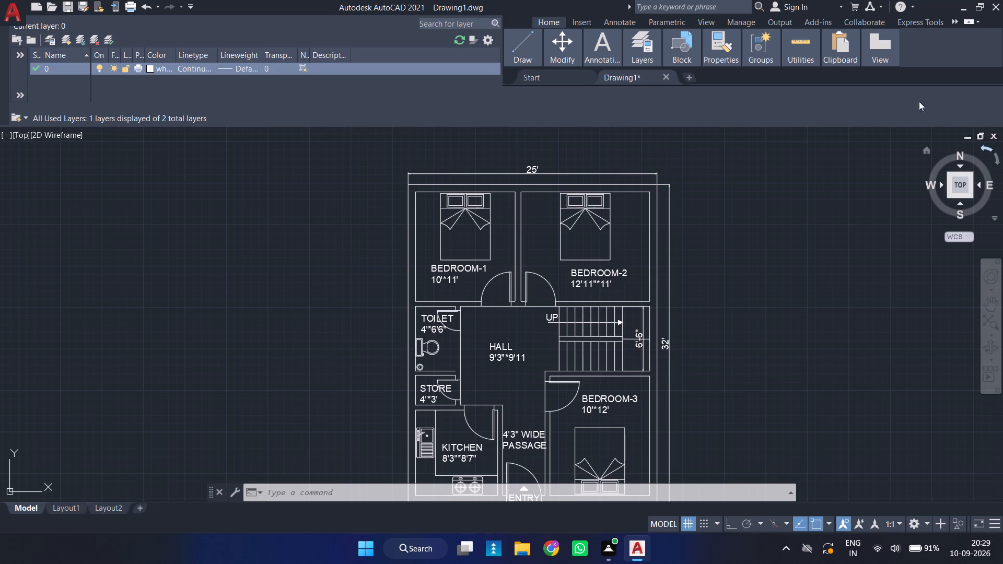
pyautogui.moveTo(600, 125); pyautogui.dragTo(608, 104)
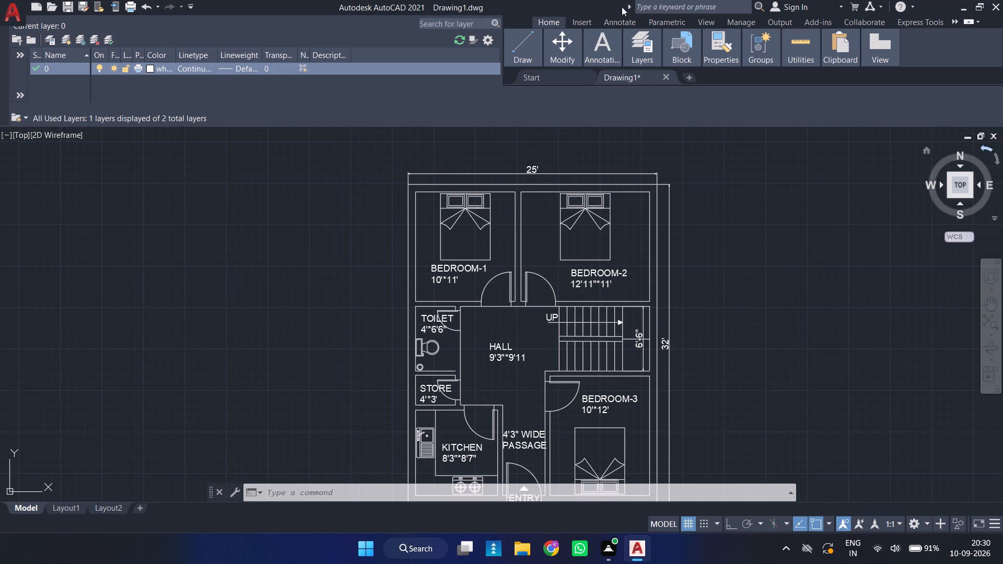
pyautogui.click(628, 7)
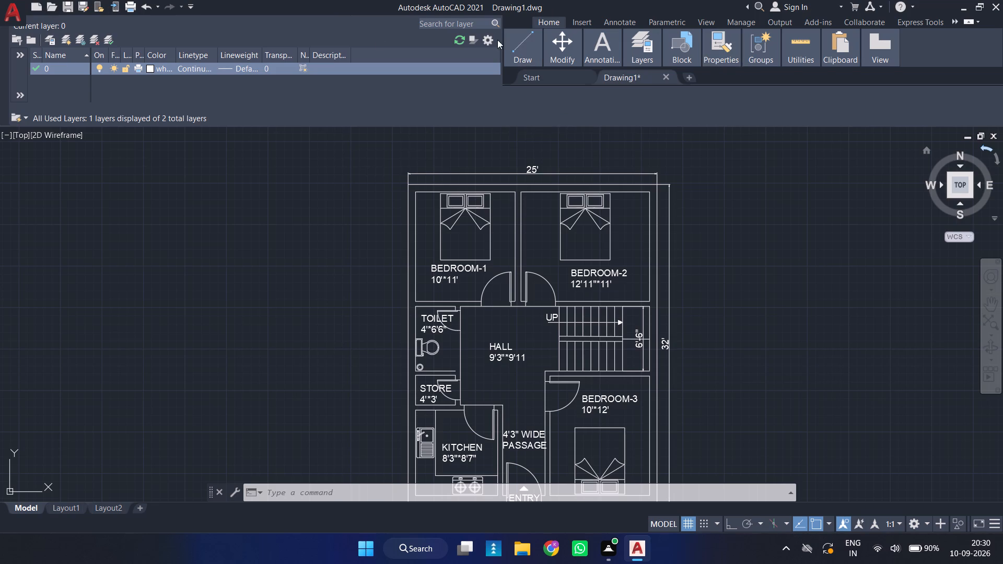
# Create a new layer named WALL.
pyautogui.click(111, 37)
pyautogui.click(66, 41)
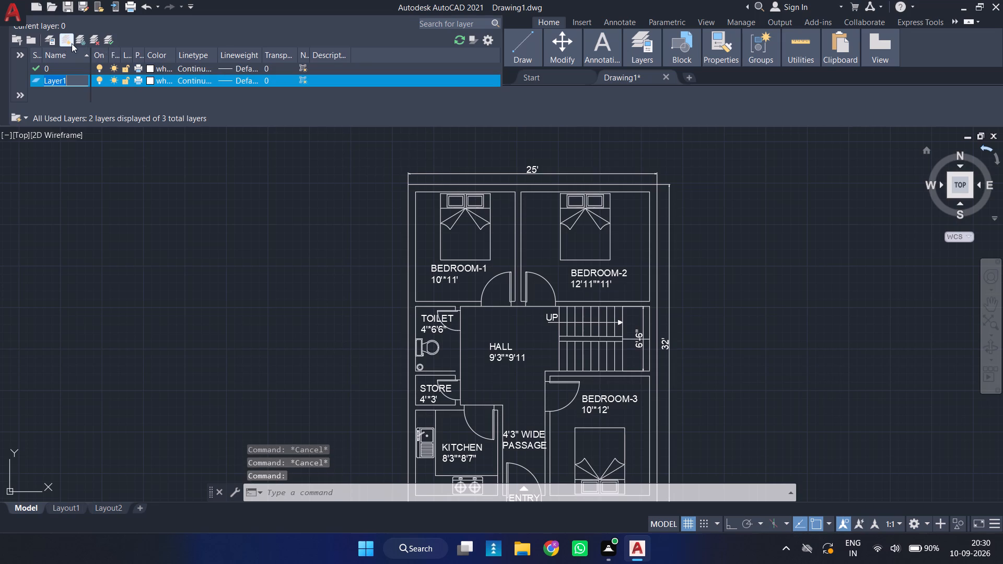
pyautogui.press('BackSpace')
pyautogui.press('BackSpace')
pyautogui.press('BackSpace')
pyautogui.press('BackSpace')
pyautogui.write('WALL')
pyautogui.press('Return')
# Create a new layer named DOOR.
pyautogui.press('Return')
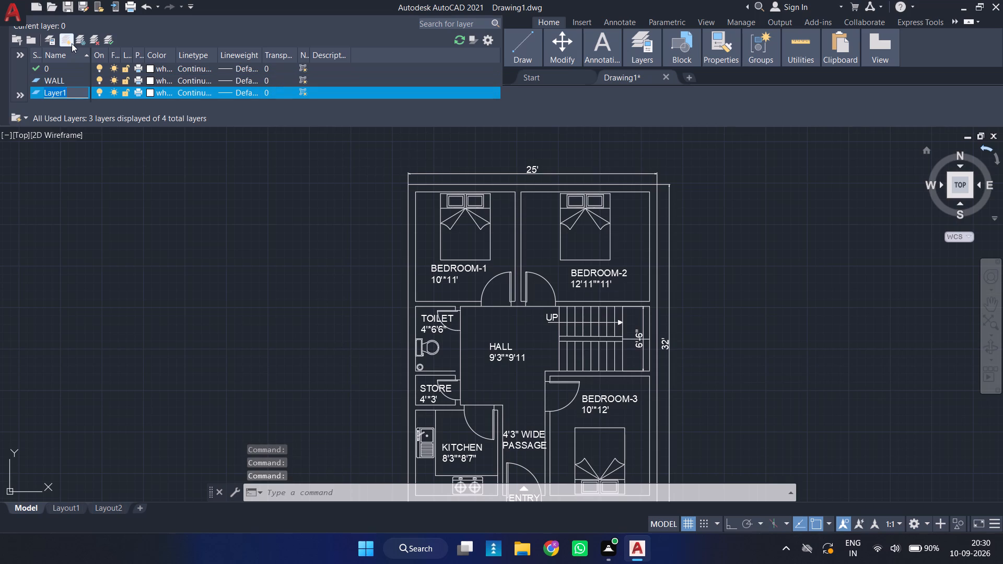
pyautogui.press('d')
pyautogui.press('BackSpace')
pyautogui.press('BackSpace')
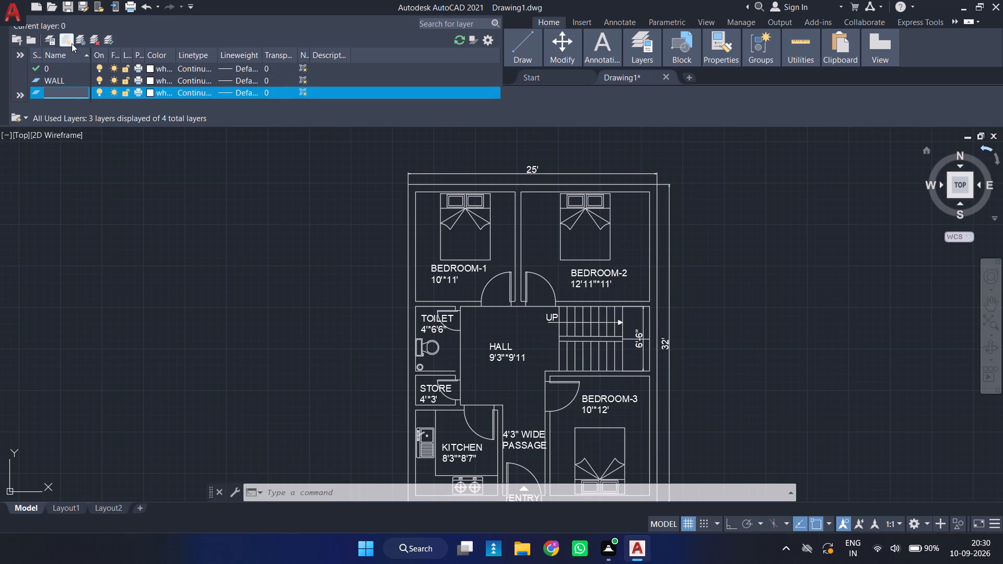
pyautogui.write('DOOR')
pyautogui.press('Return')
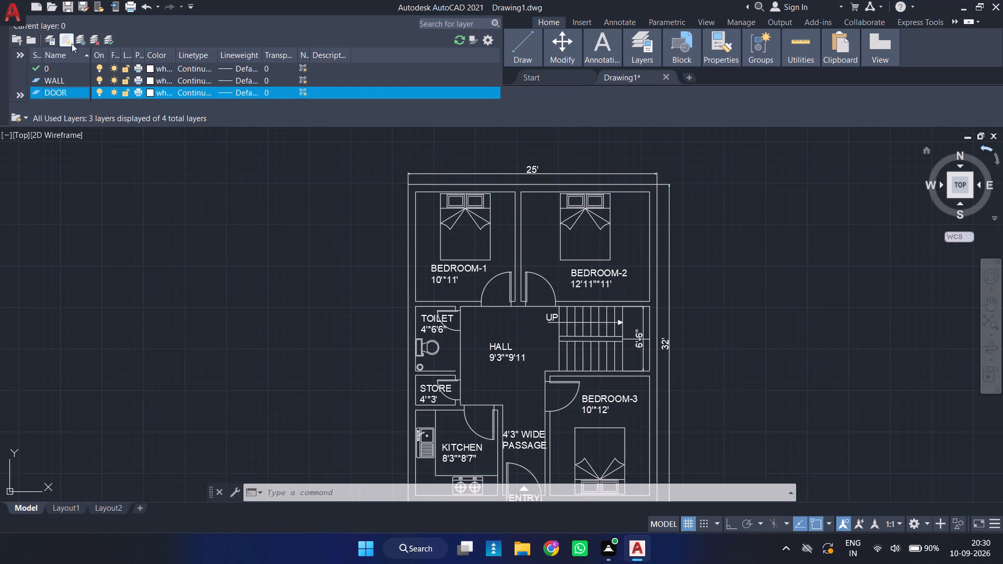
# Create a new layer named WINDOW.
pyautogui.press('Return')
pyautogui.press('BackSpace')
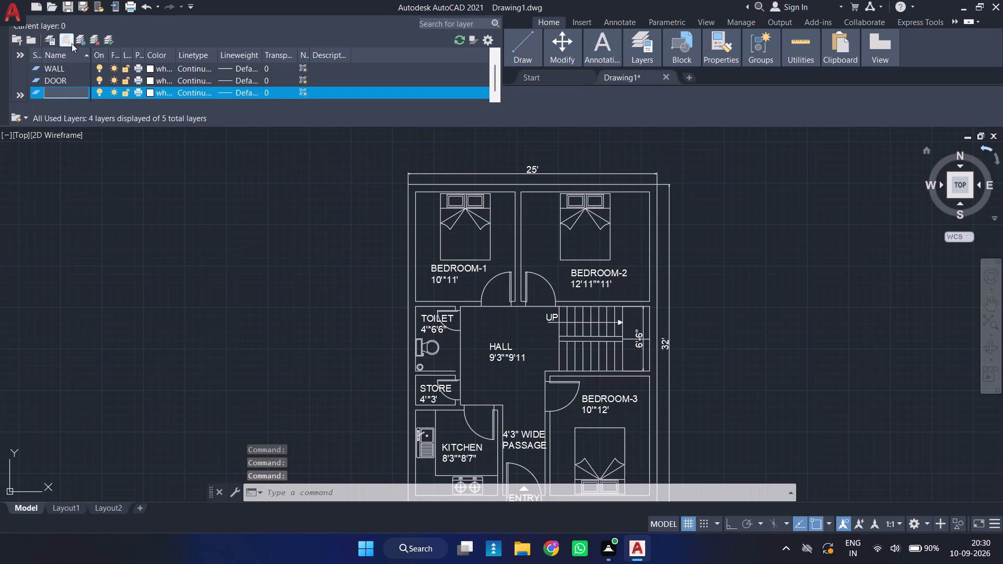
pyautogui.write('WINDOW')
pyautogui.press('Return')
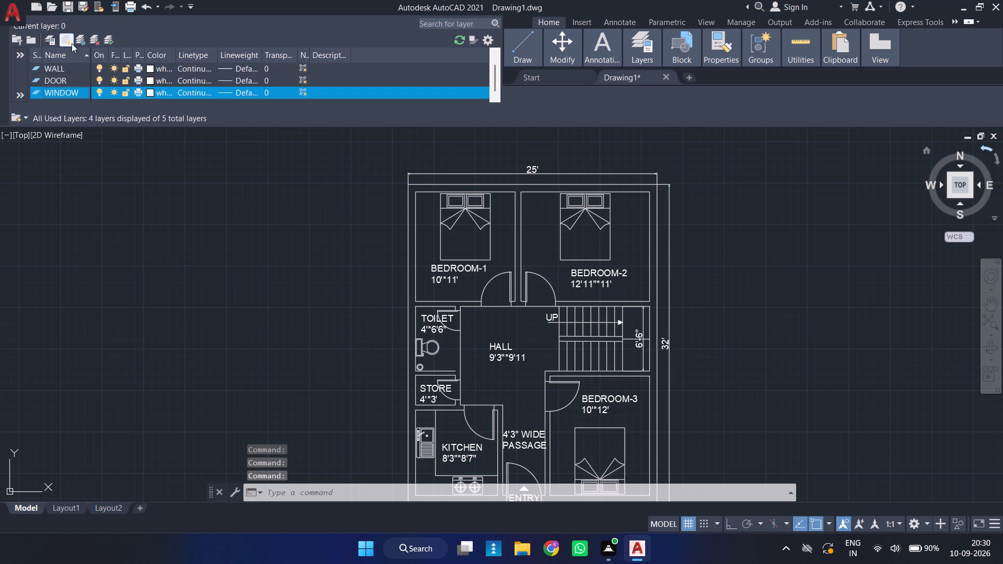
# Create a new layer named FURNITURE.
pyautogui.press('Return')
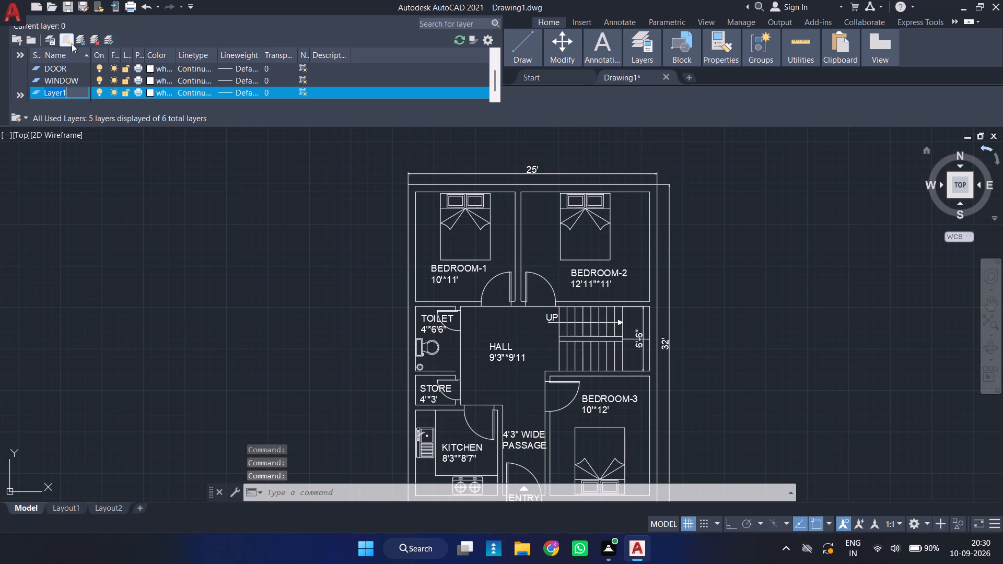
pyautogui.write('FU')
pyautogui.press('r')
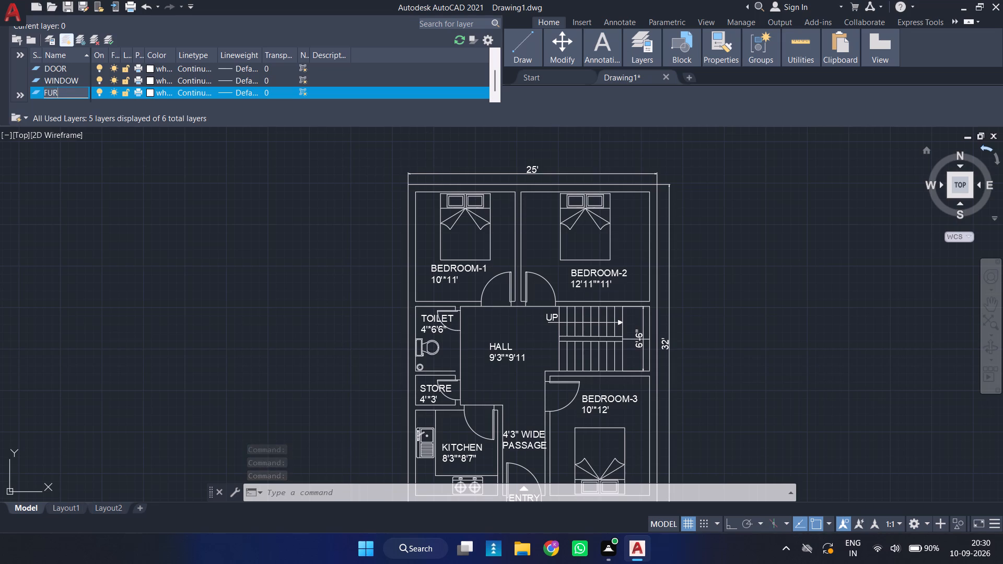
pyautogui.write('NITURE')
pyautogui.press('Return')
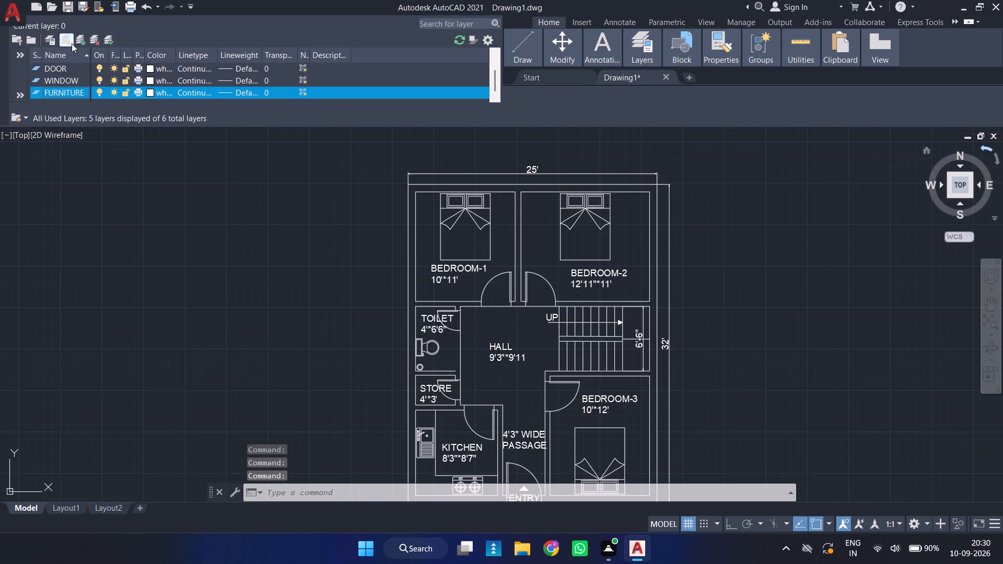
# Add another new layer after FURNITURE, keeping its default name.
pyautogui.press('Return')
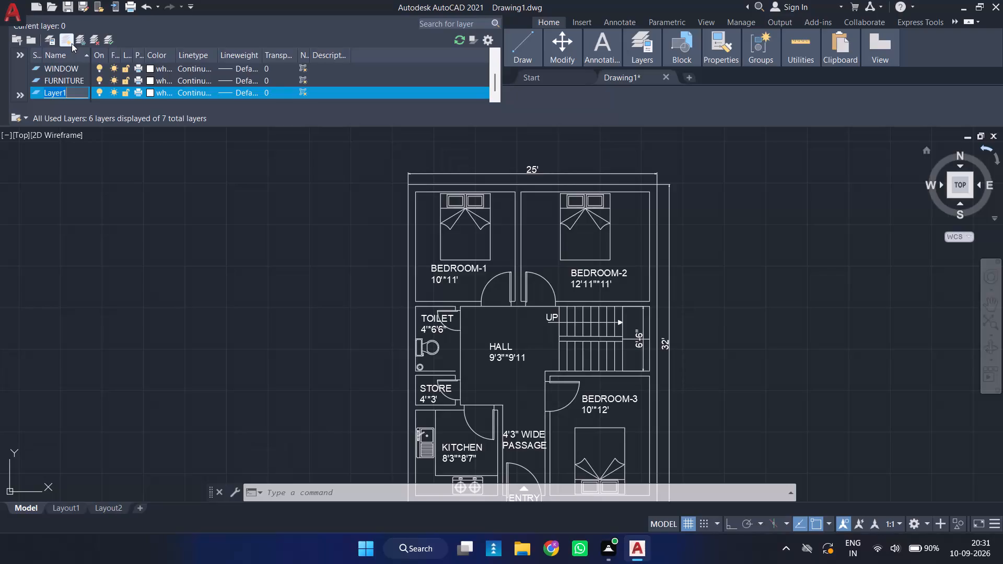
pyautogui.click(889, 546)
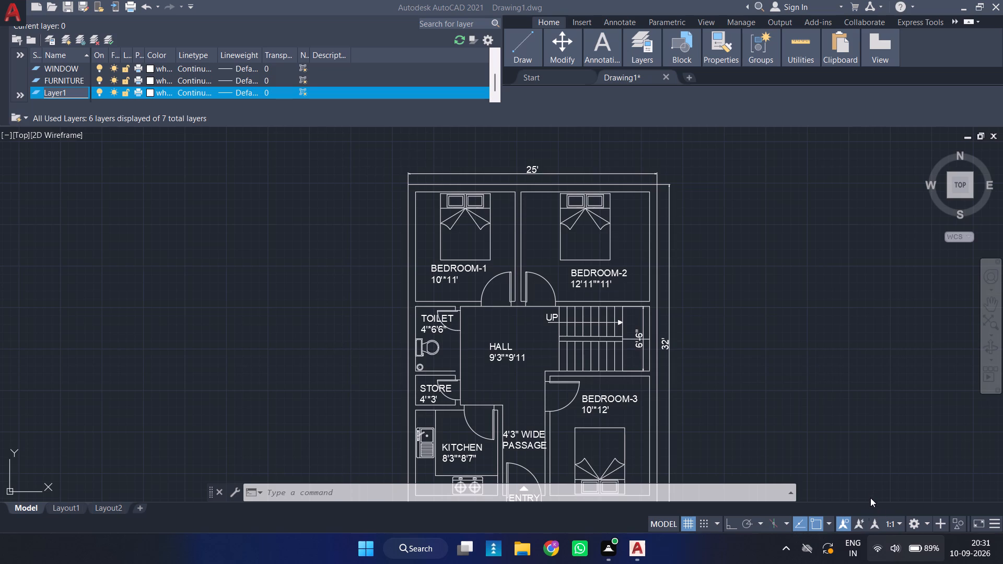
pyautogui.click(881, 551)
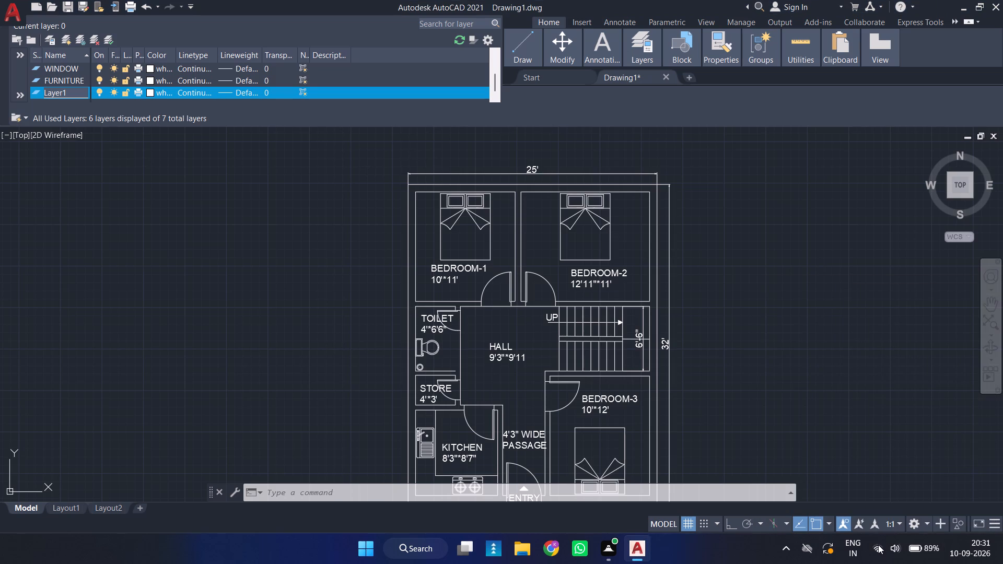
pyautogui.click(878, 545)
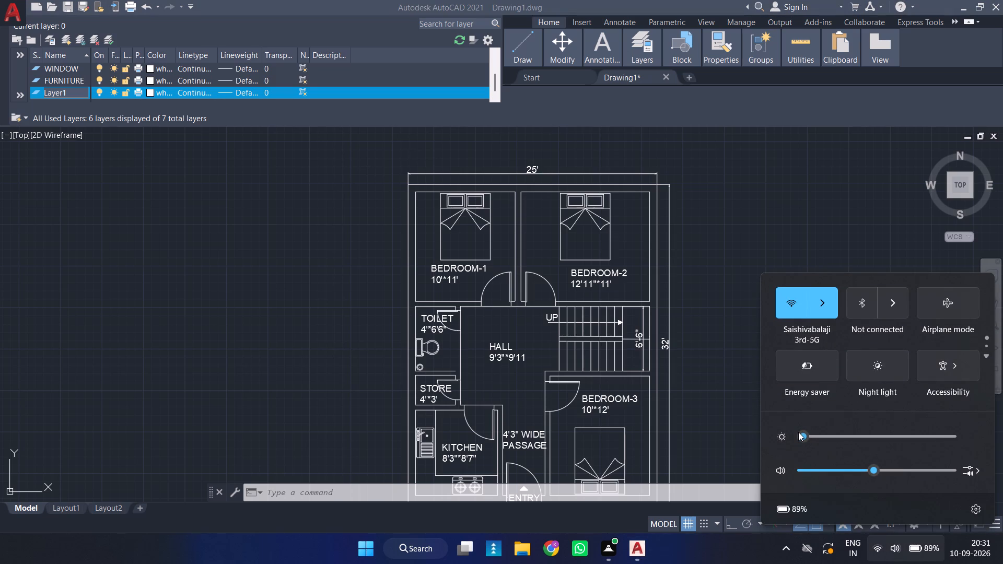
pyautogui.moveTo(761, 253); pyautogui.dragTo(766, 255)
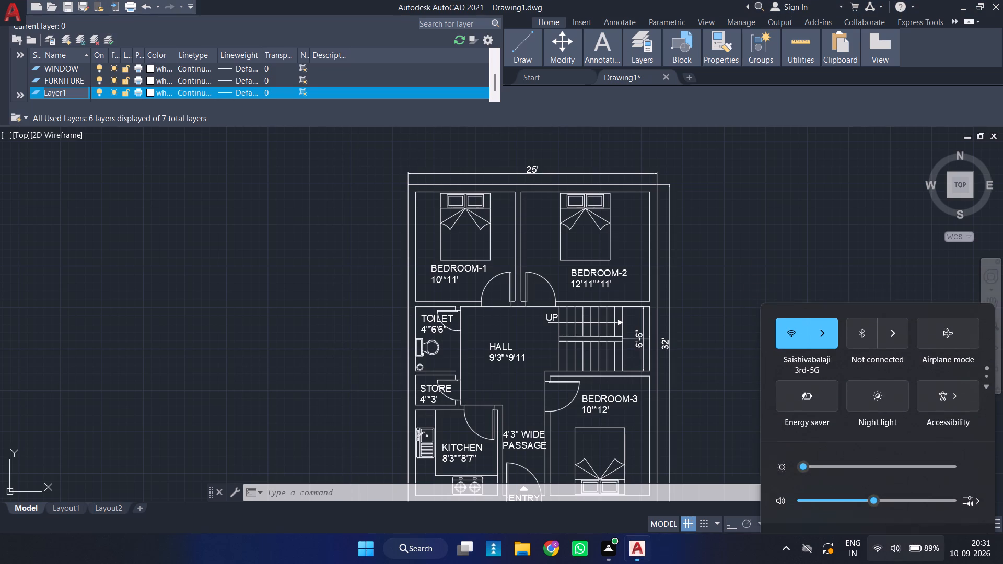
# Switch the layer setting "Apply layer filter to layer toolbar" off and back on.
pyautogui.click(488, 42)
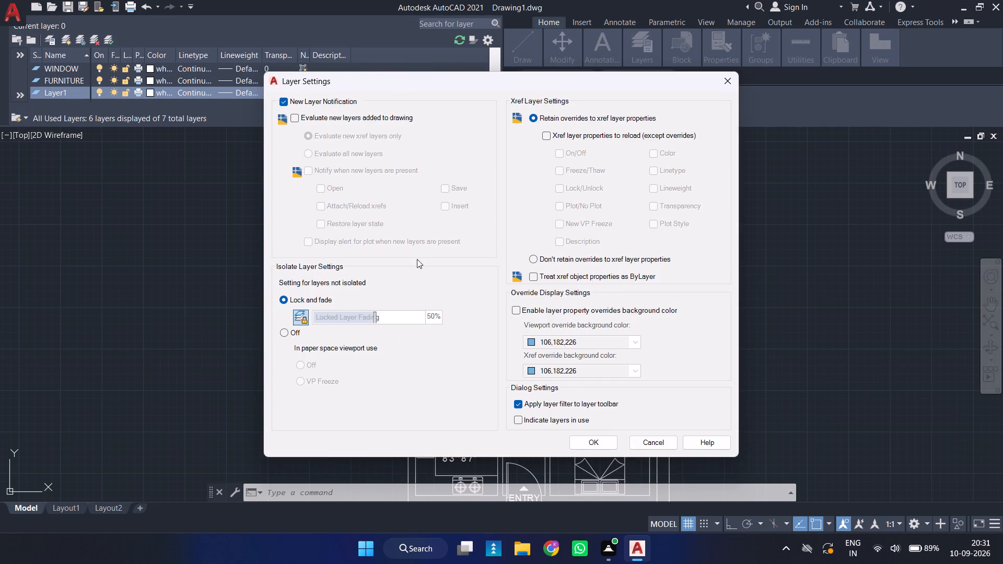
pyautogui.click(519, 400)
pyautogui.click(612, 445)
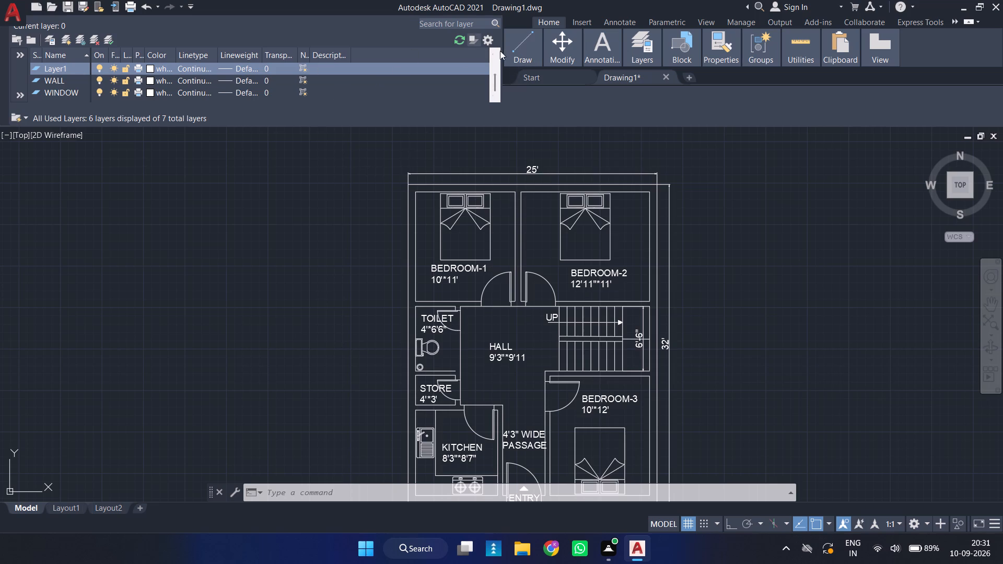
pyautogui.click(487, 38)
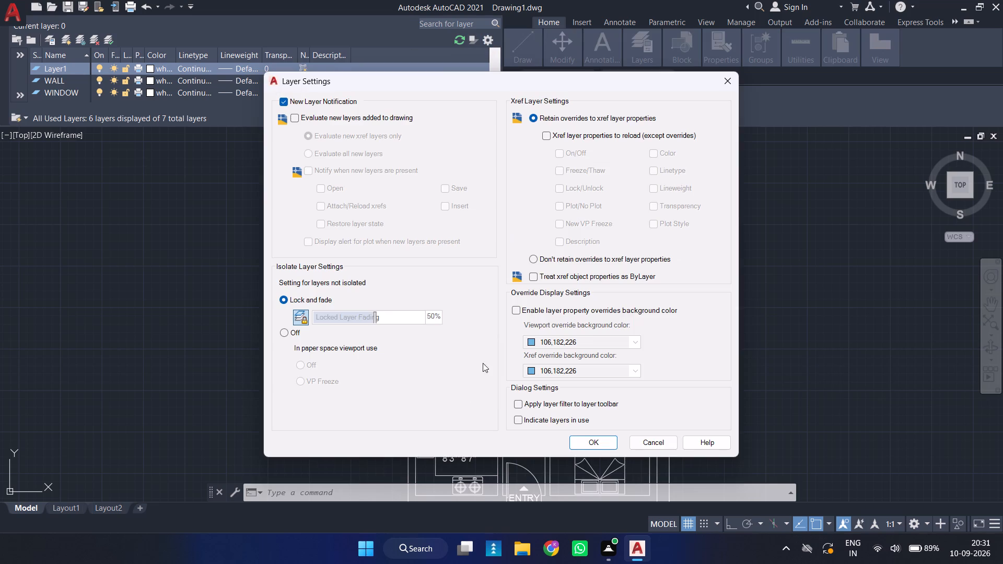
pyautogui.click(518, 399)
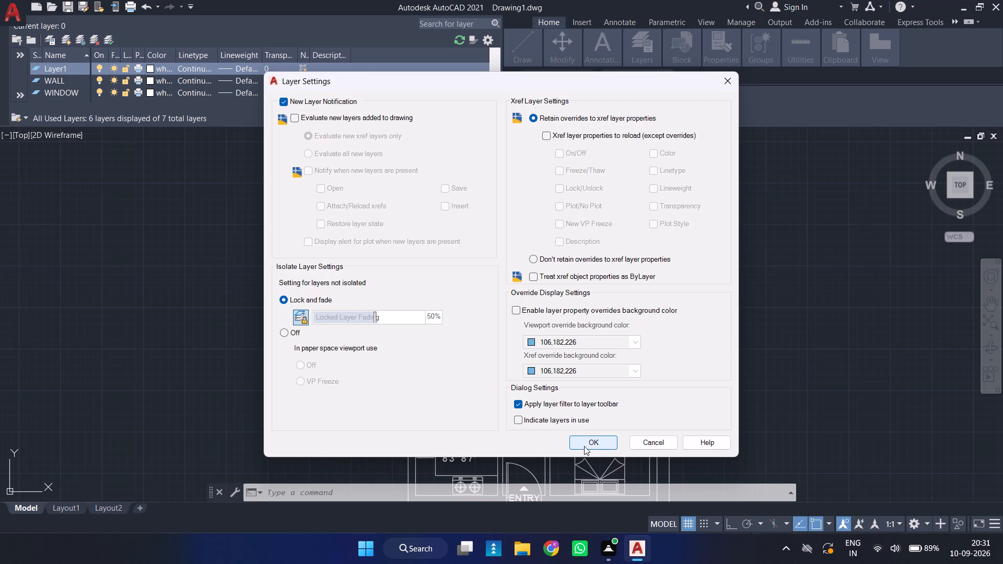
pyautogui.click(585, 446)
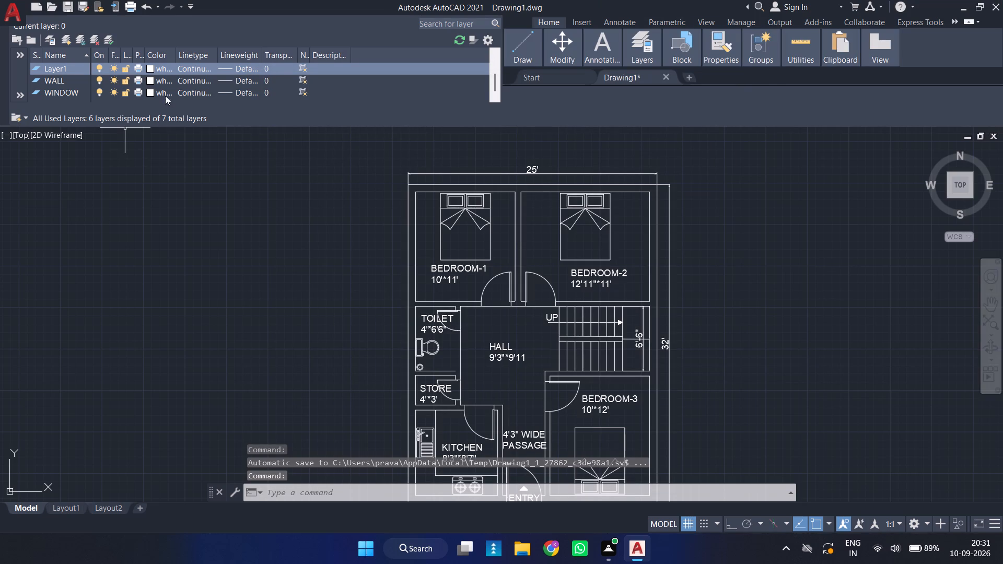
# Make Layer1 the current layer and rename it TEXT.
pyautogui.scroll(-3, 69, 65)
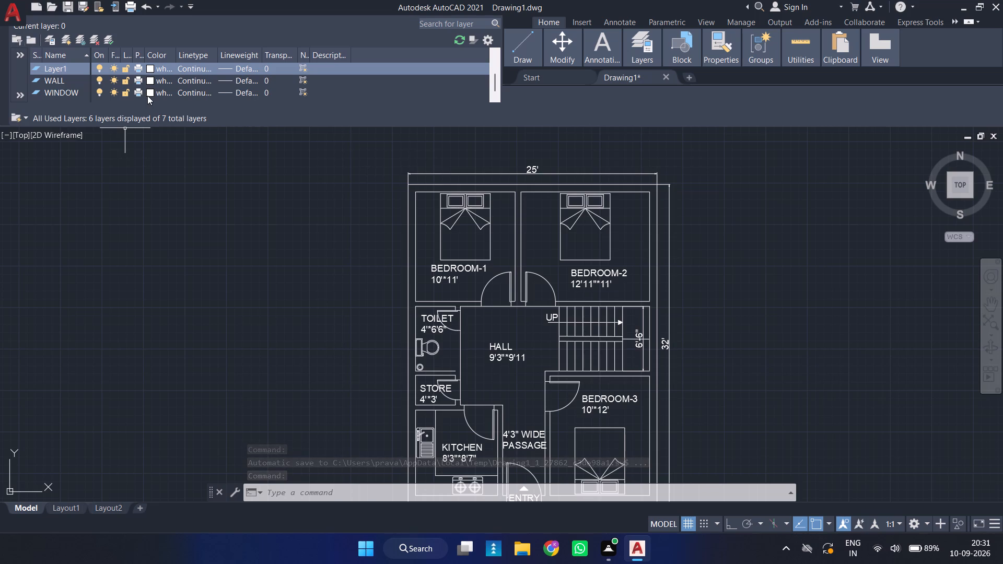
pyautogui.doubleClick(70, 68)
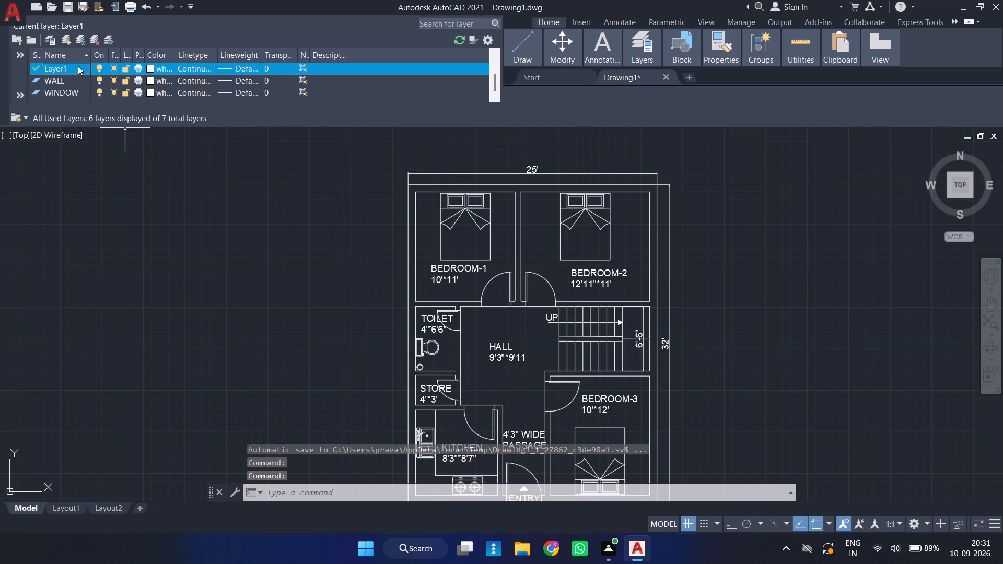
pyautogui.scroll(-4, 86, 72)
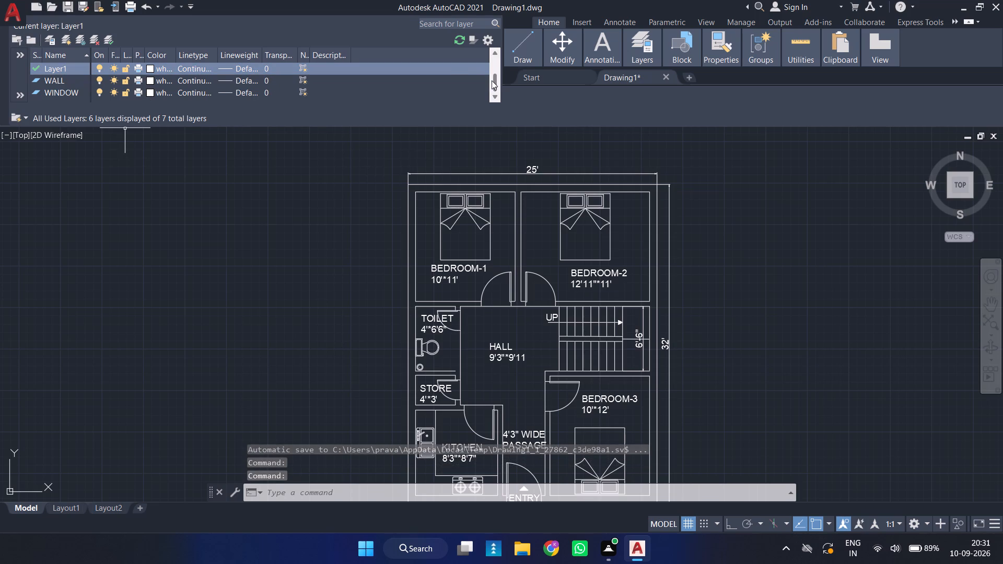
pyautogui.moveTo(492, 80); pyautogui.dragTo(497, 59)
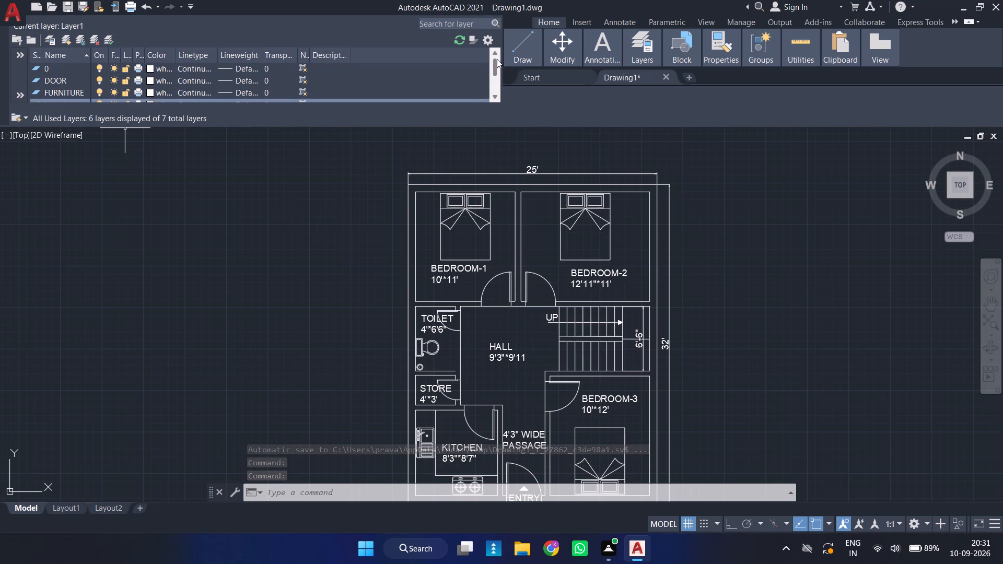
pyautogui.moveTo(497, 59); pyautogui.dragTo(501, 88)
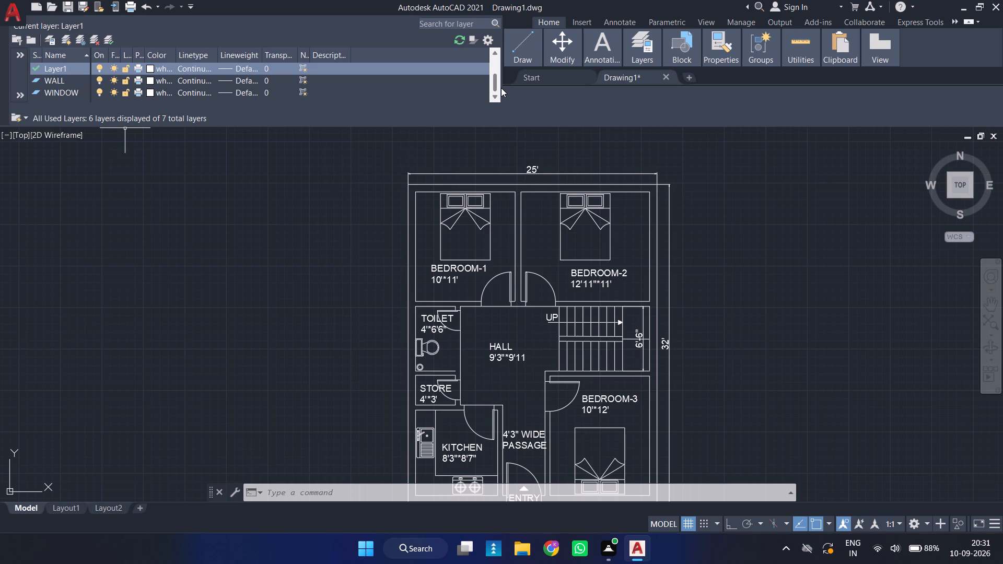
pyautogui.moveTo(501, 88); pyautogui.dragTo(501, 72)
pyautogui.moveTo(501, 72); pyautogui.dragTo(501, 90)
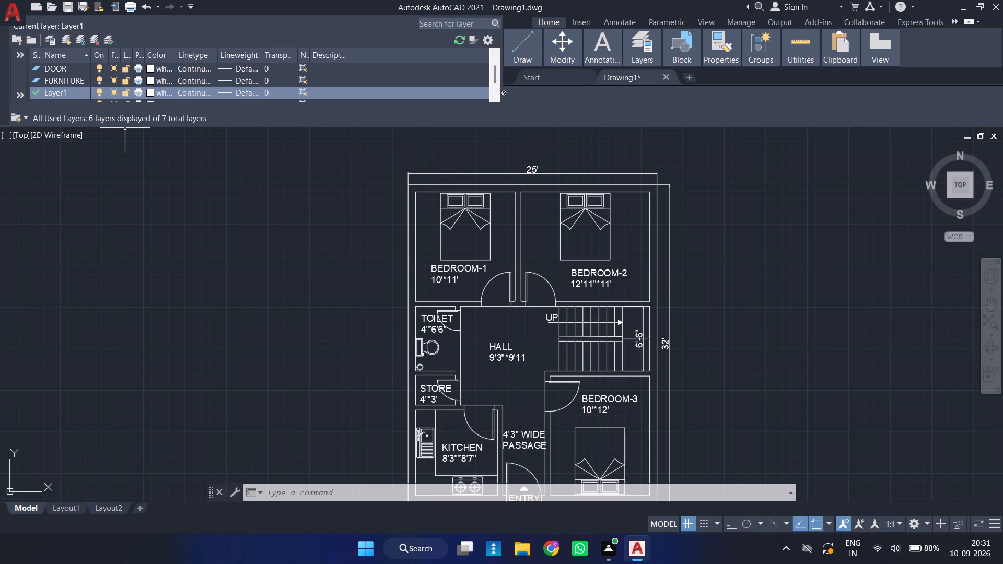
pyautogui.moveTo(501, 90); pyautogui.dragTo(467, 105)
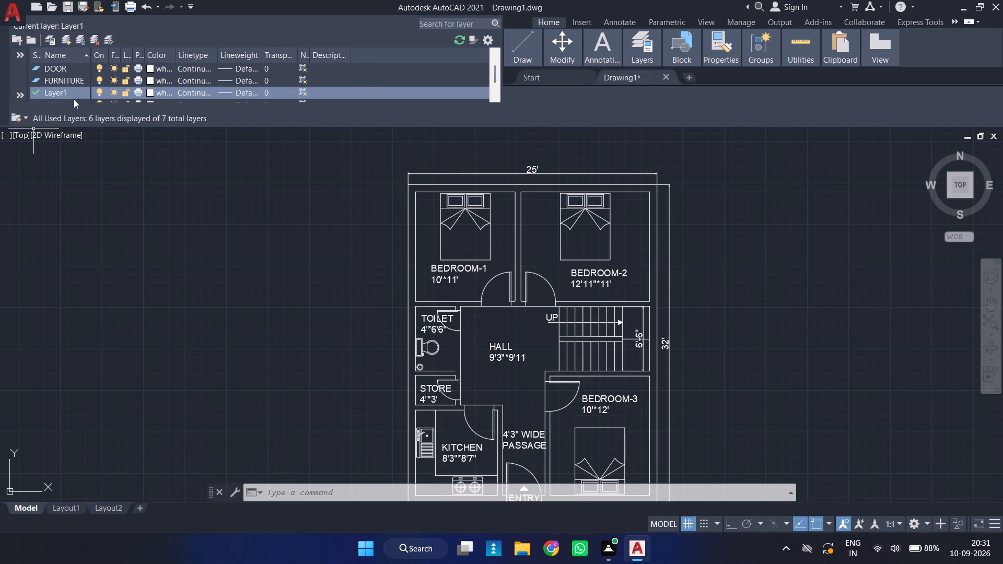
pyautogui.click(77, 92)
pyautogui.doubleClick(79, 92)
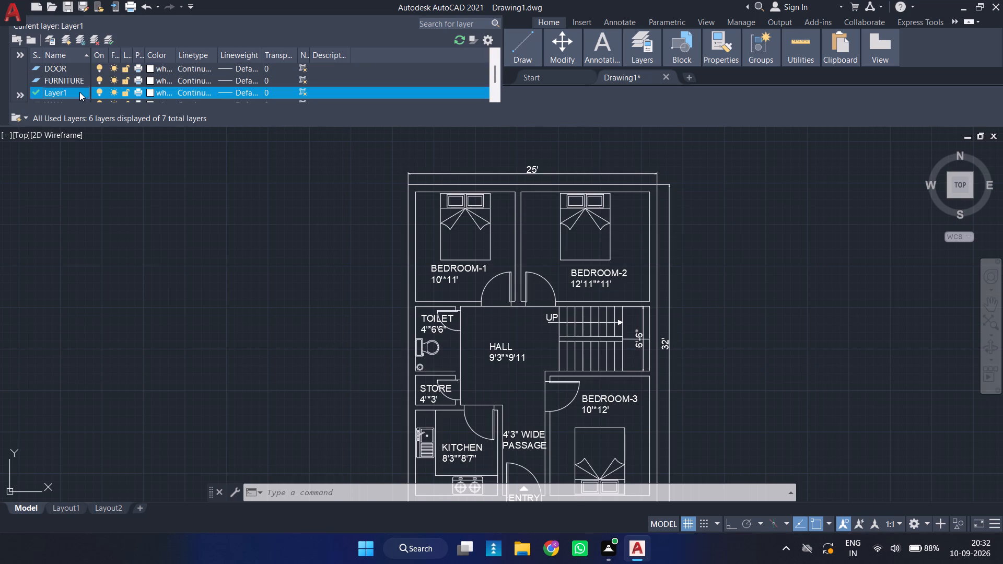
pyautogui.press('BackSpace')
pyautogui.press('BackSpace')
pyautogui.press('BackSpace')
pyautogui.press('BackSpace')
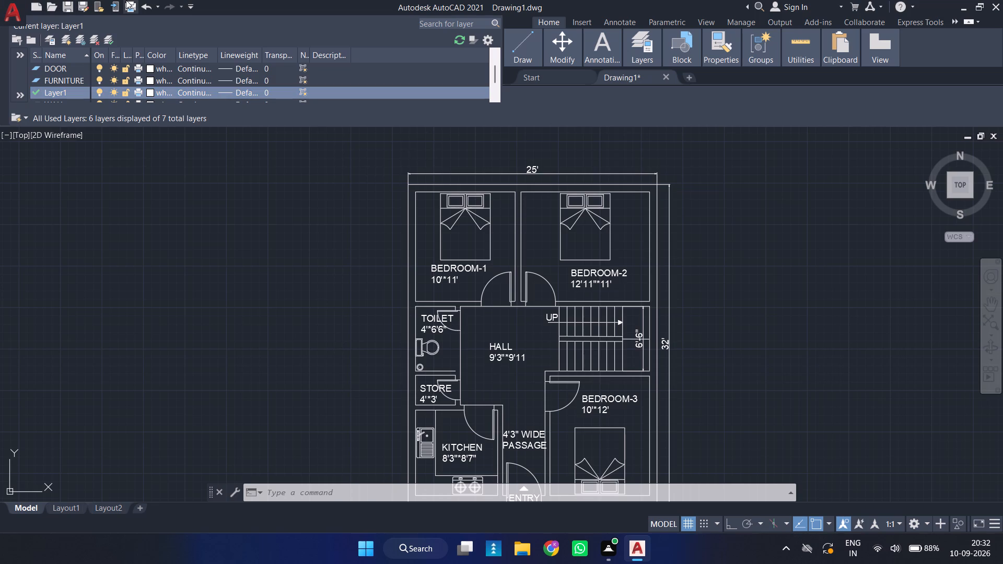
pyautogui.tripleClick(56, 92)
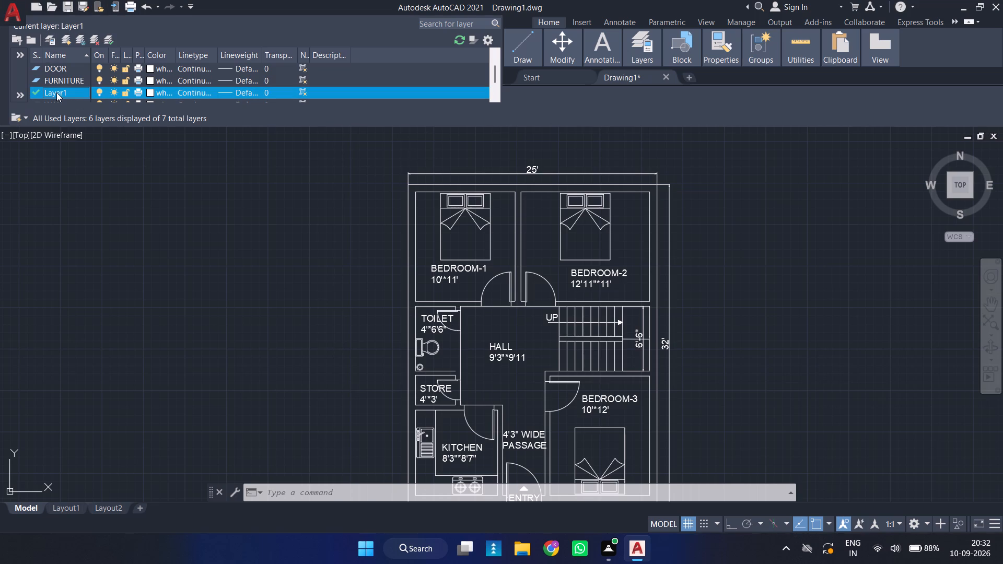
pyautogui.click(73, 92)
pyautogui.press('BackSpace')
pyautogui.write('TEXT')
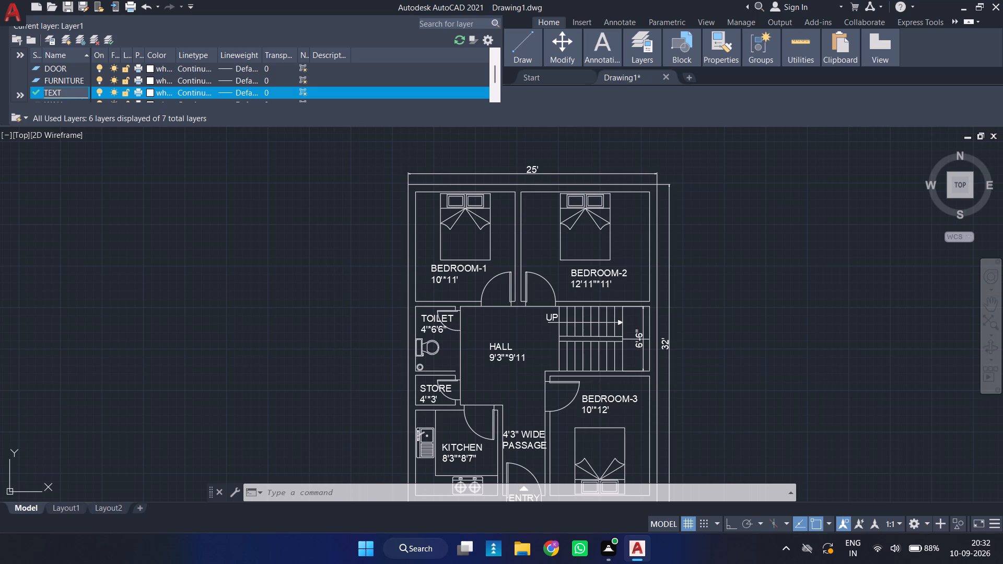
pyautogui.press('Return')
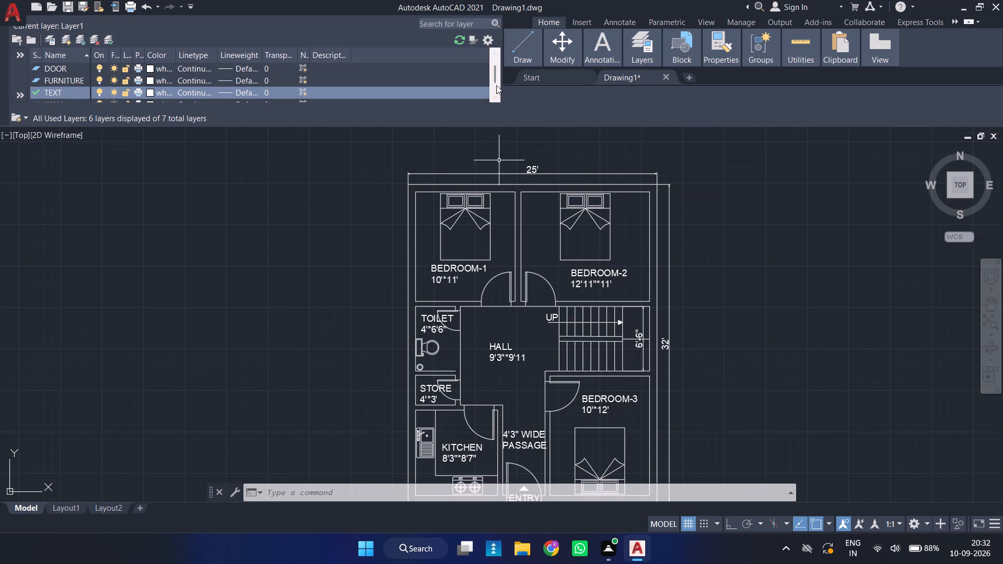
# Look through the complete layer list and the overall floor plan.
pyautogui.moveTo(496, 75); pyautogui.dragTo(497, 125)
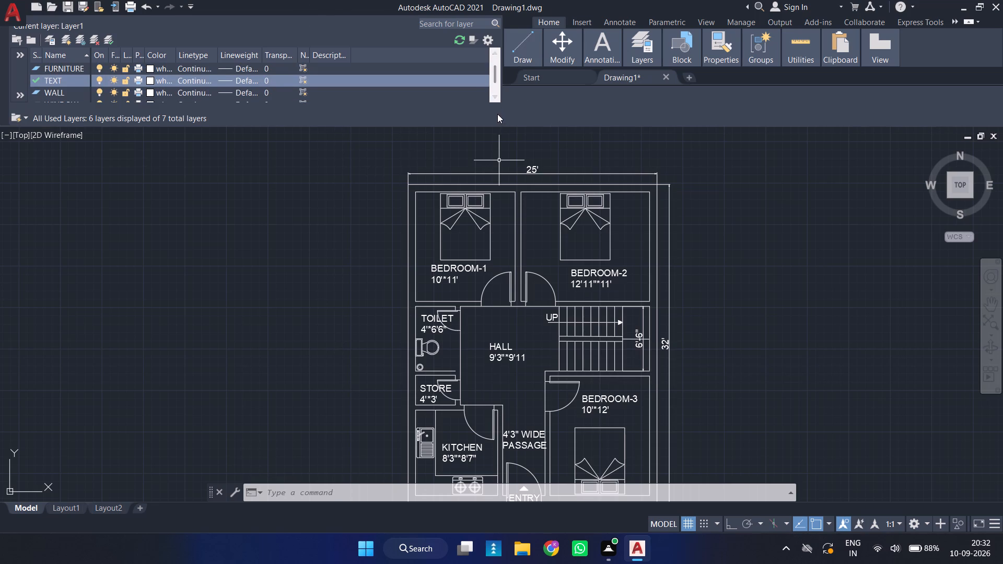
pyautogui.click(495, 93)
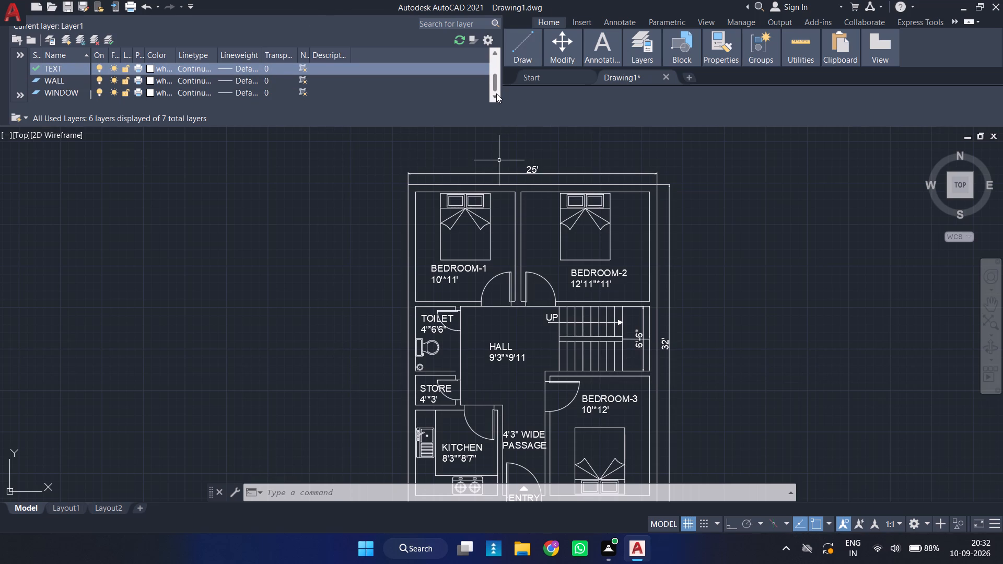
pyautogui.doubleClick(496, 93)
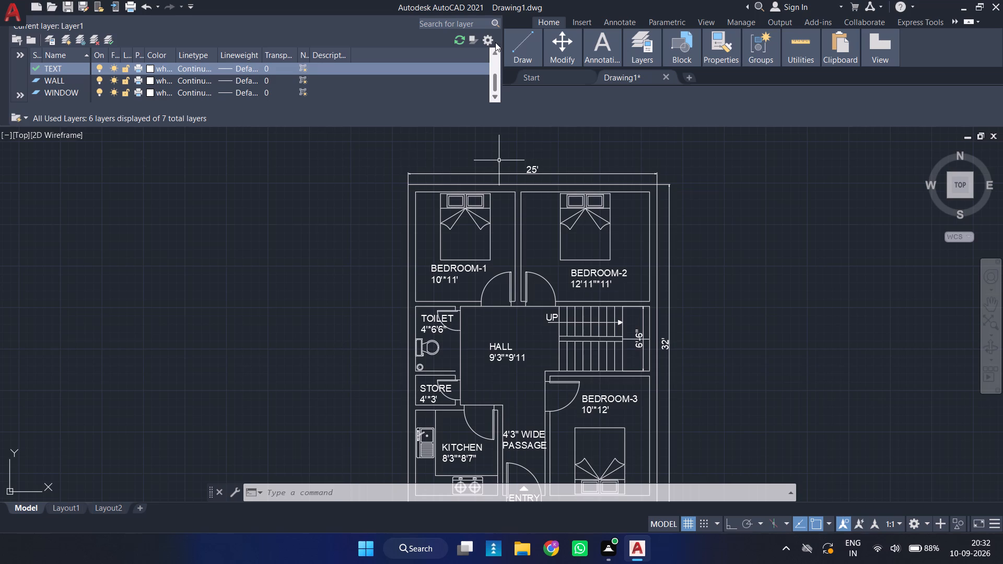
pyautogui.doubleClick(496, 53)
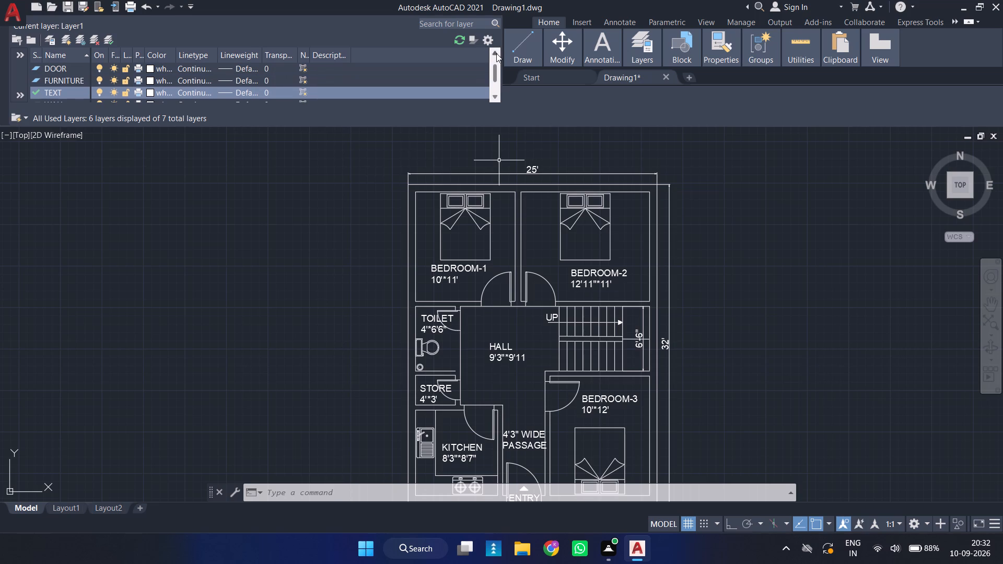
pyautogui.doubleClick(496, 53)
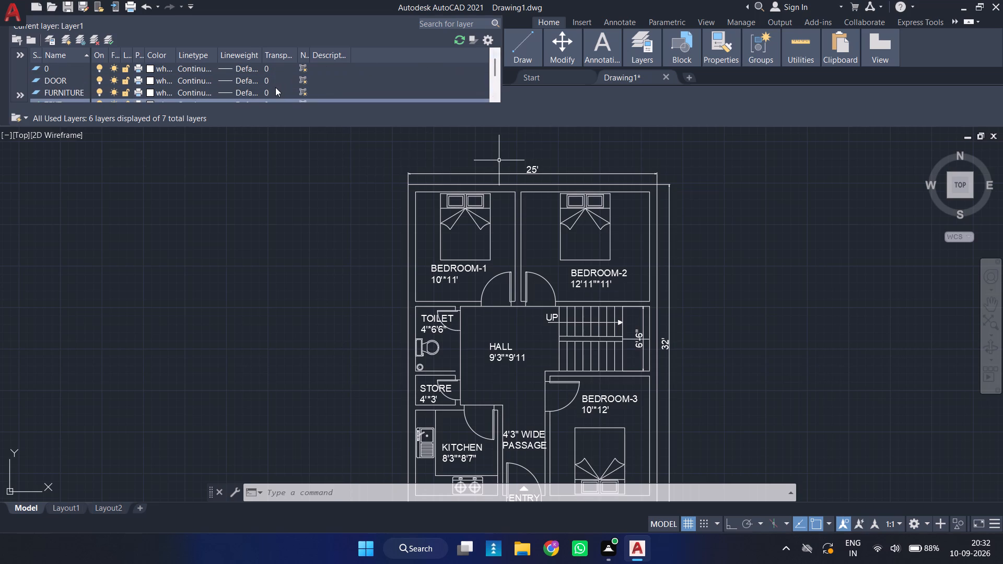
pyautogui.scroll(-1, 283, 77)
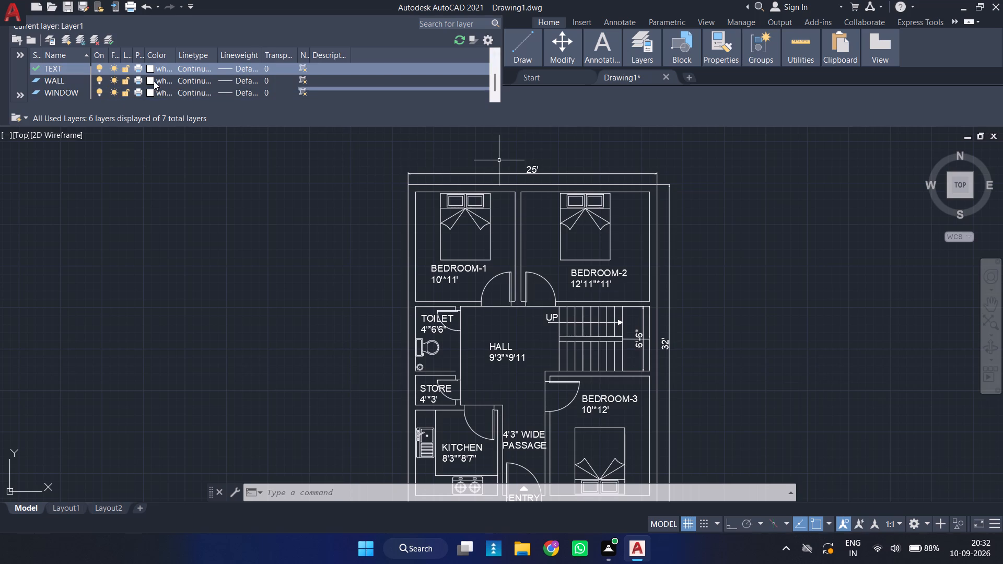
pyautogui.scroll(3, 150, 82)
pyautogui.scroll(-2, 123, 84)
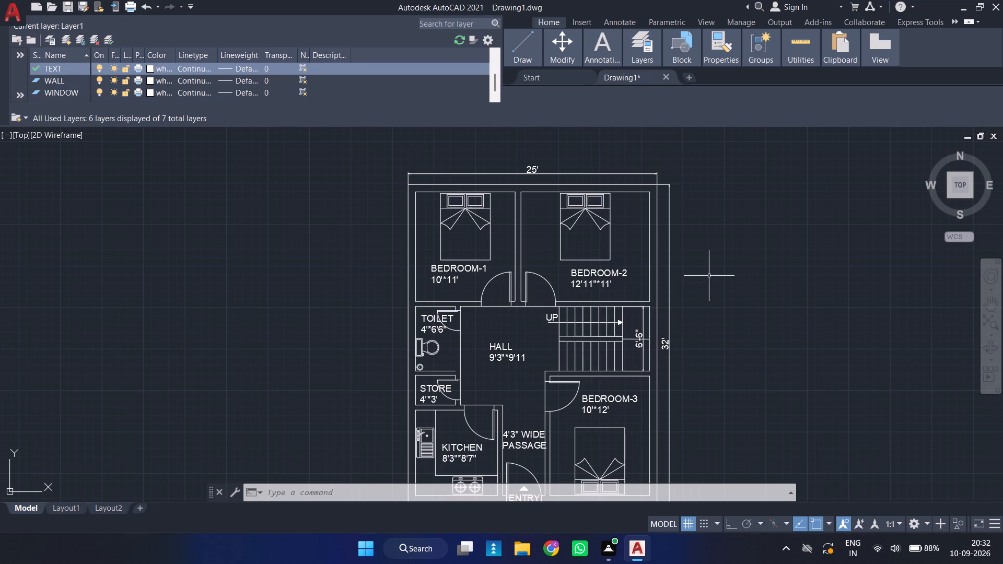
pyautogui.scroll(-3, 709, 276)
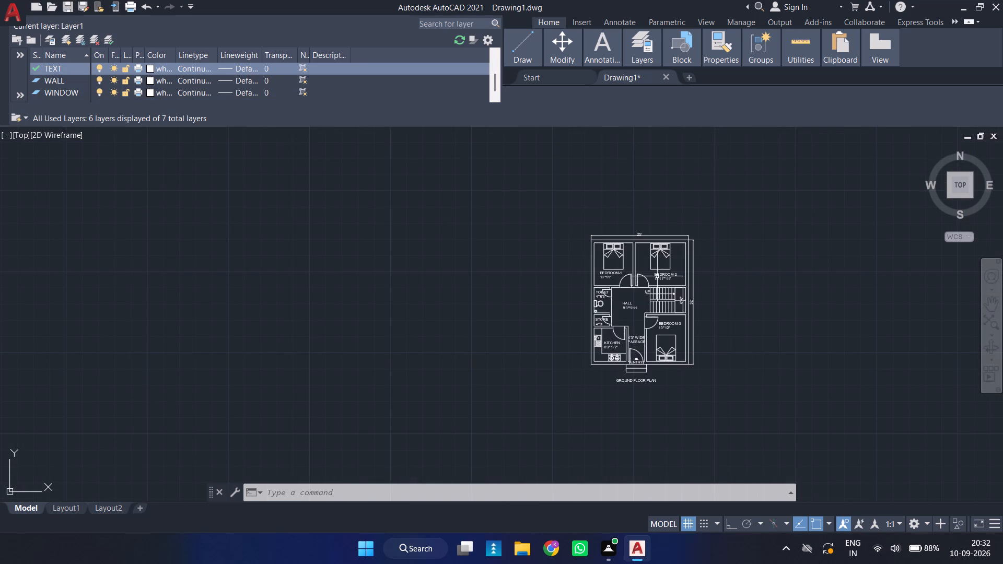
# Create a new layer named STEPS.
pyautogui.click(64, 42)
pyautogui.write('STEPS')
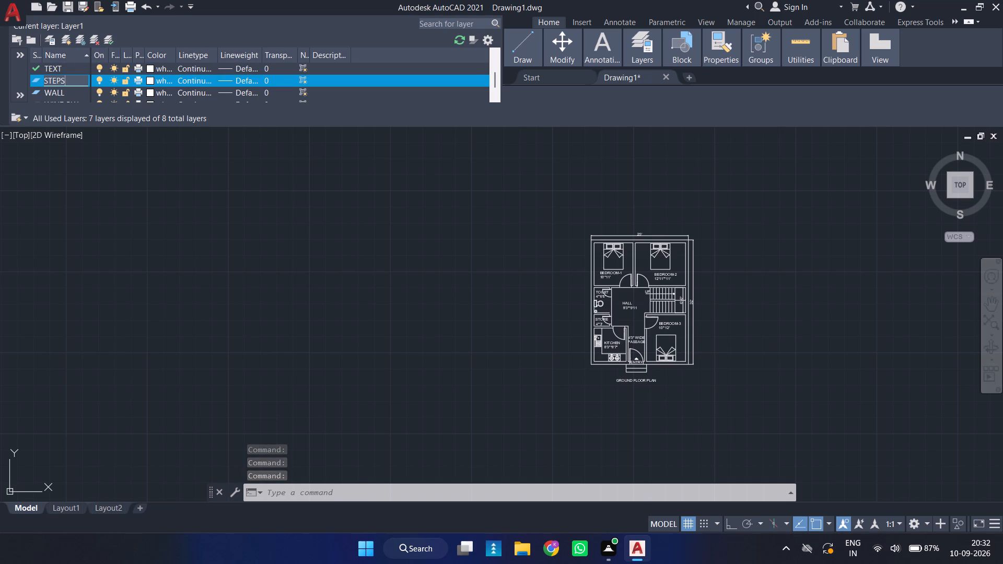
pyautogui.press('Return')
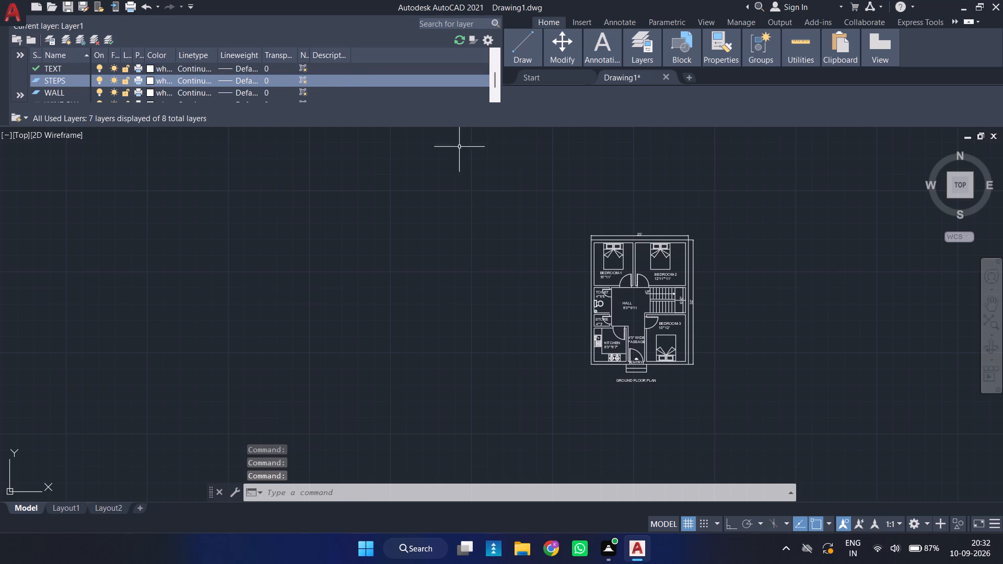
# Set the DOOR layer's color to green.
pyautogui.scroll(3, 130, 78)
pyautogui.click(152, 80)
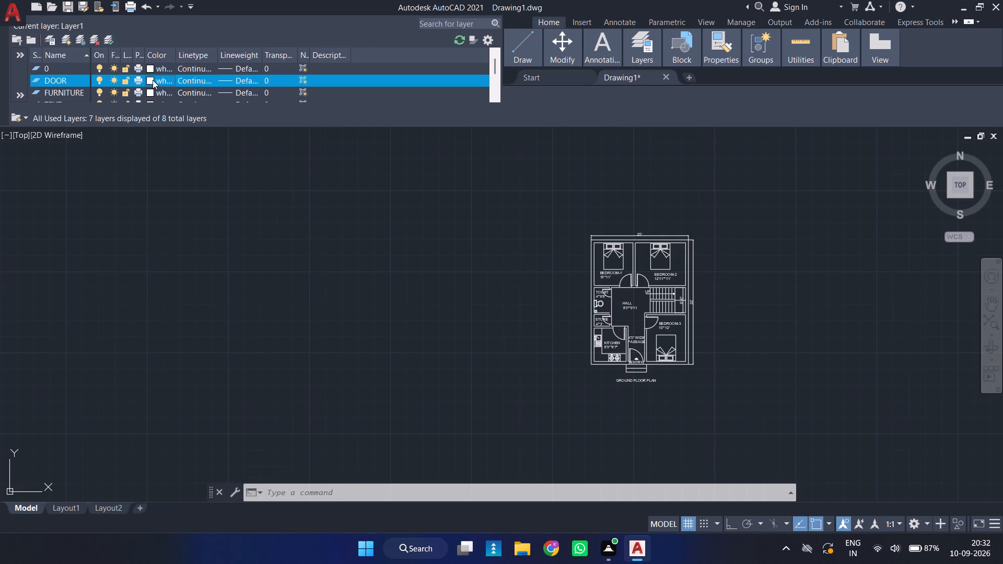
pyautogui.doubleClick(152, 80)
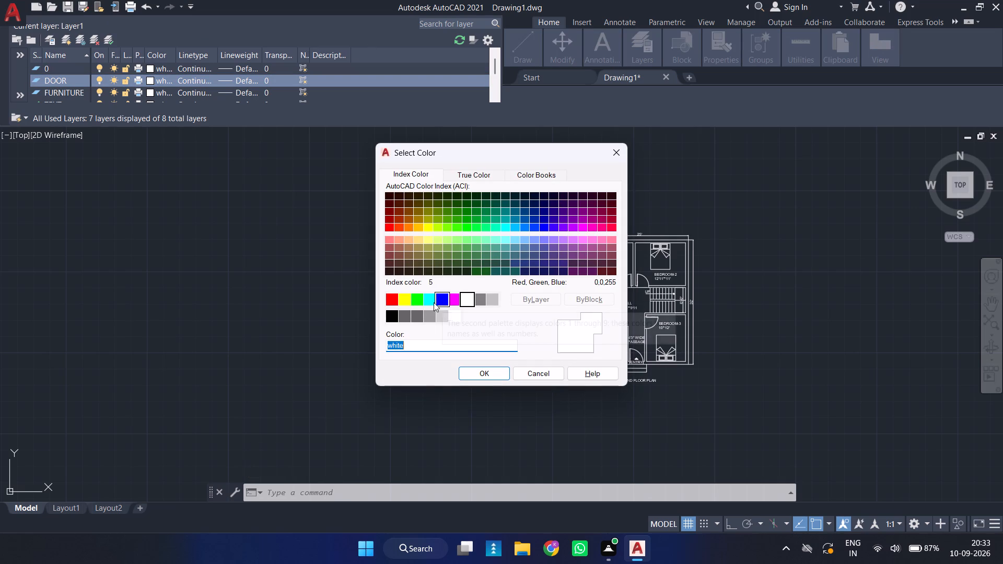
pyautogui.click(412, 301)
pyautogui.click(476, 370)
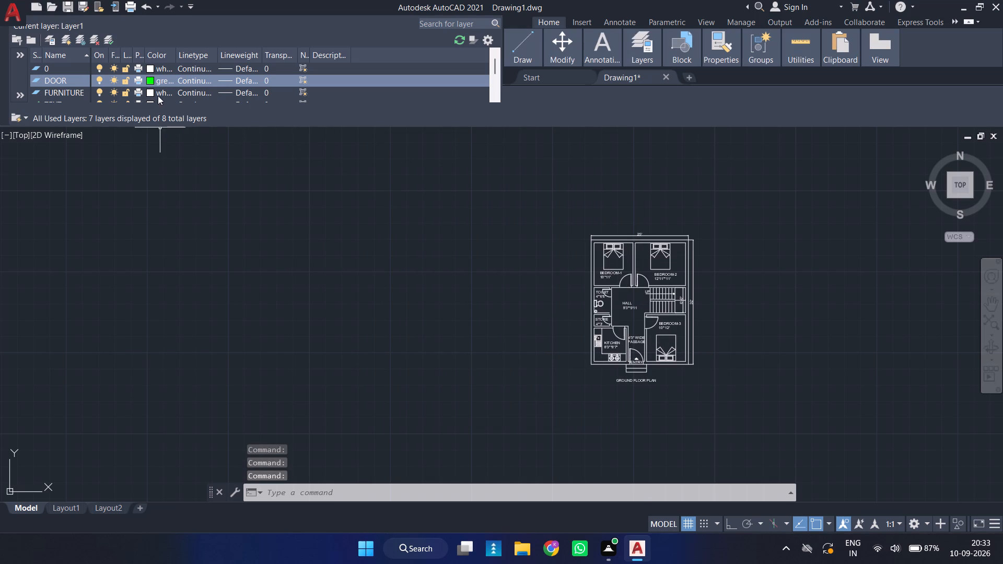
# Set the FURNITURE layer's color to magenta.
pyautogui.doubleClick(148, 89)
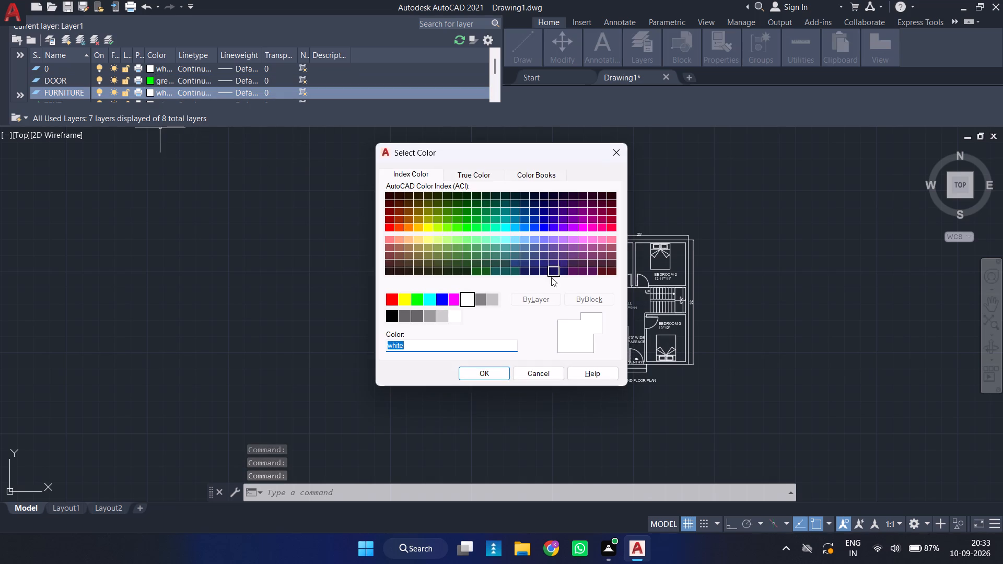
pyautogui.click(454, 301)
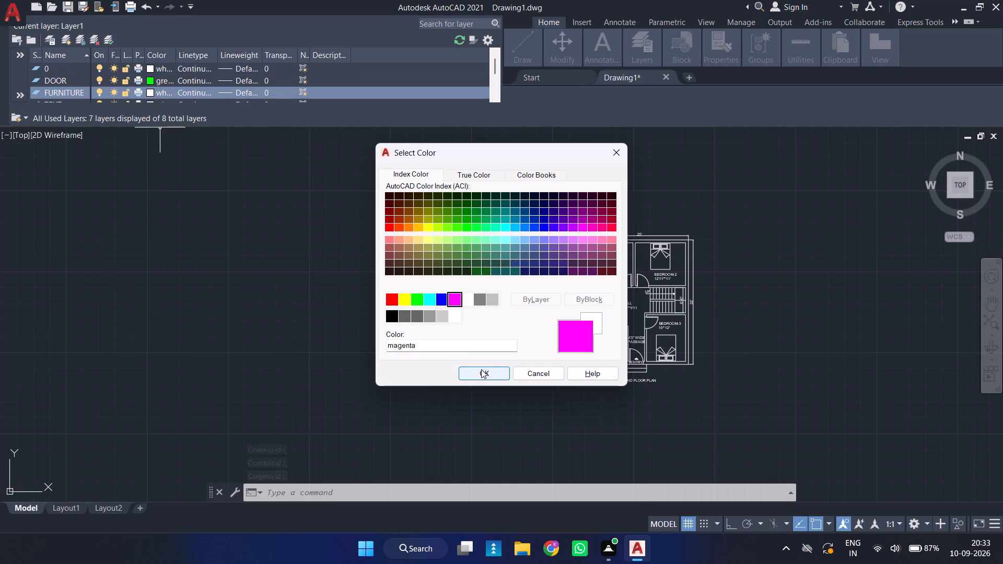
pyautogui.click(481, 369)
pyautogui.scroll(-2, 139, 83)
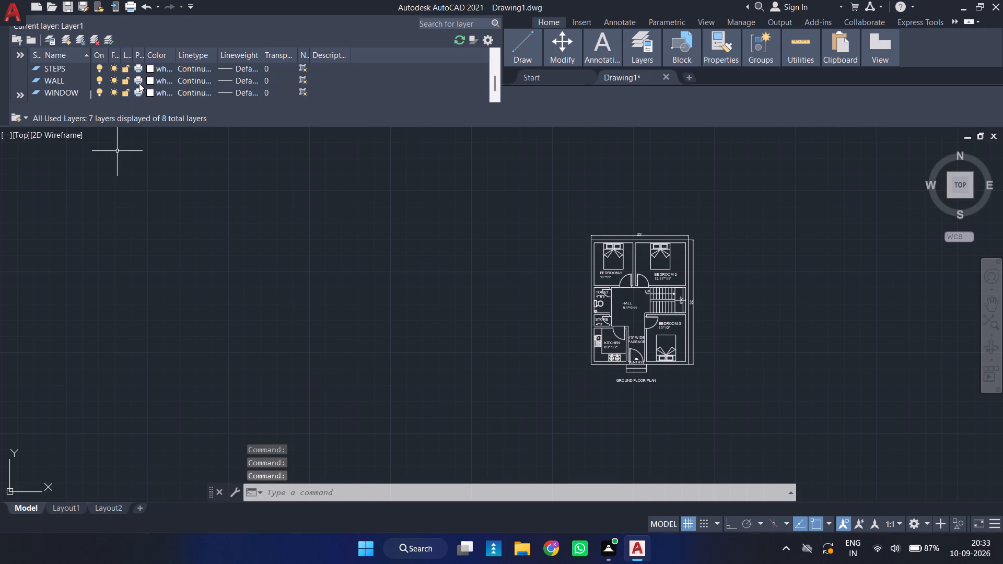
# Set the STEPS layer's color to orange, index color 30.
pyautogui.doubleClick(151, 67)
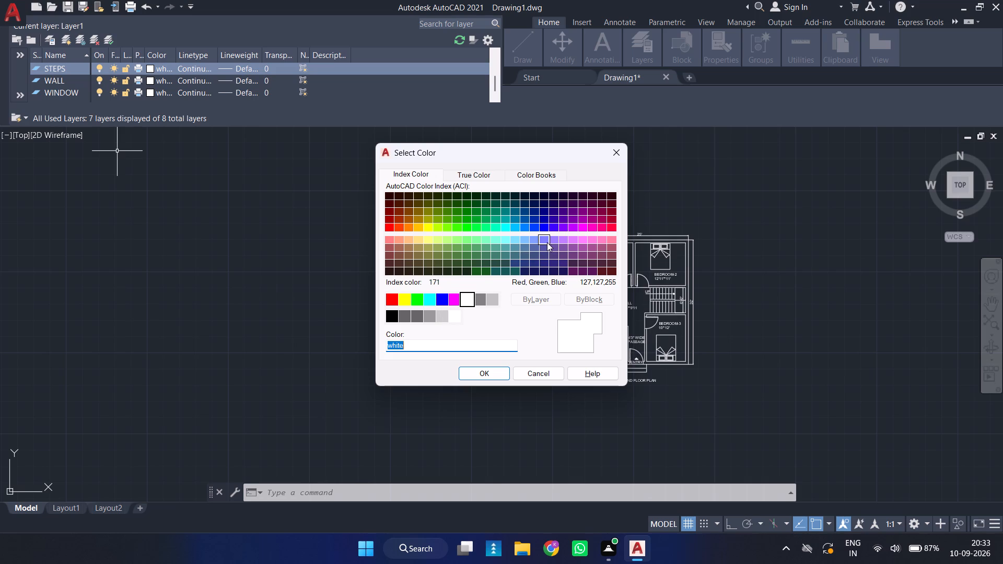
pyautogui.click(406, 229)
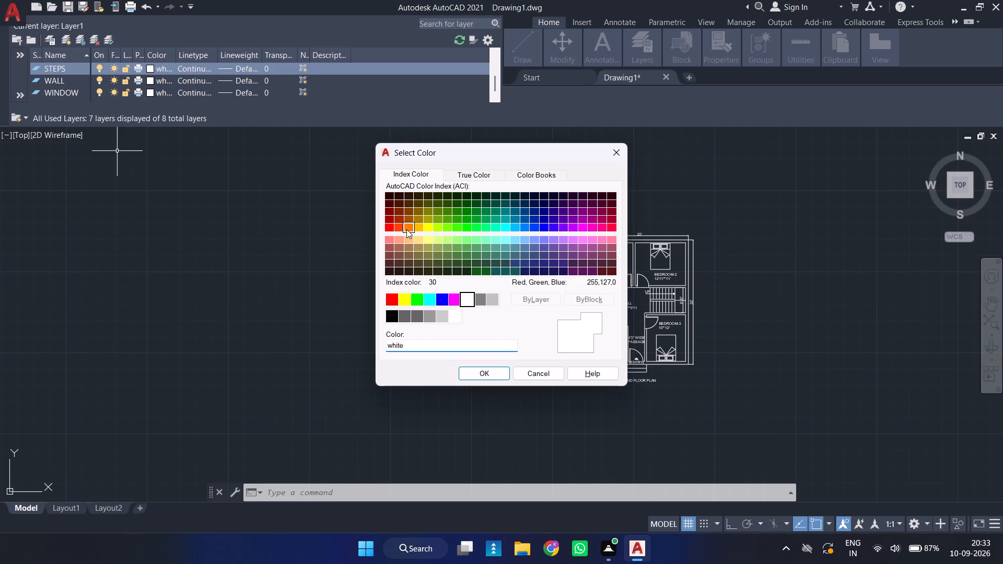
pyautogui.click(498, 374)
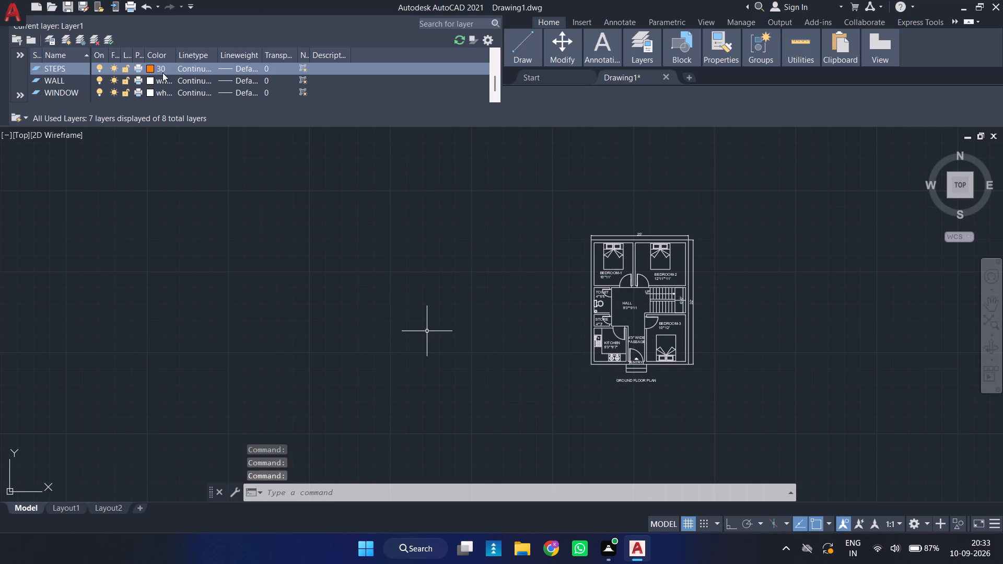
# Set the WALL layer's color to red.
pyautogui.doubleClick(151, 80)
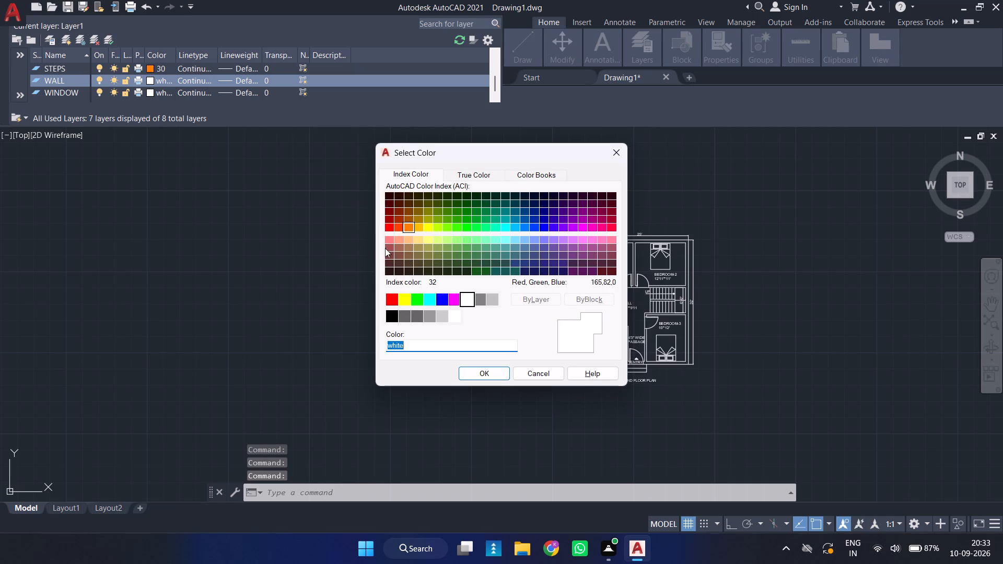
pyautogui.click(391, 301)
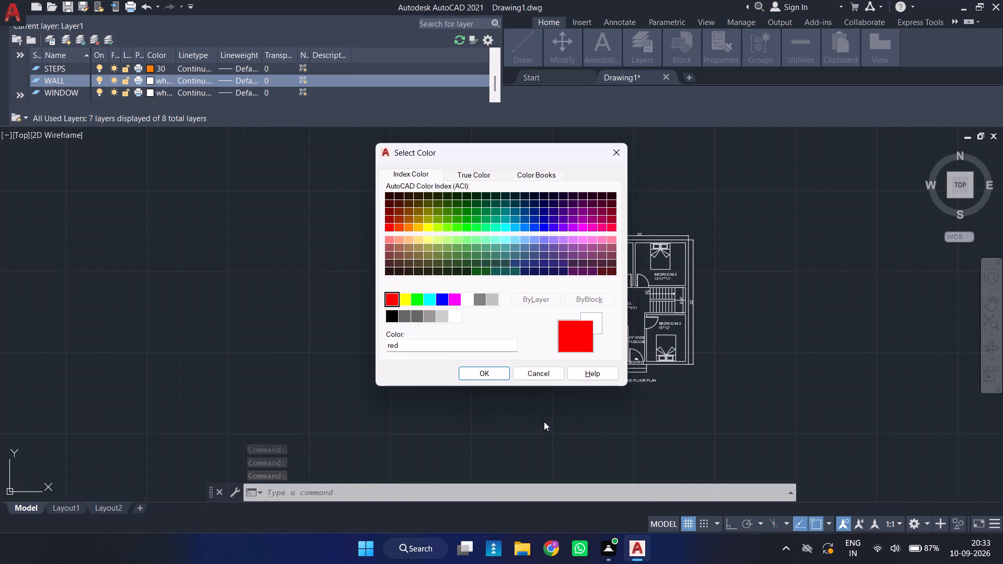
pyautogui.click(494, 371)
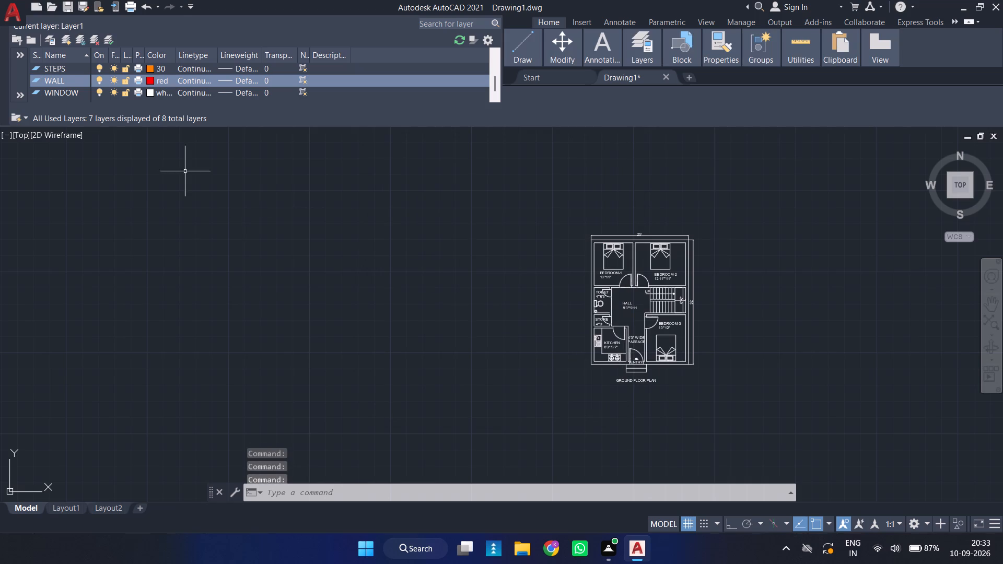
# Set the WINDOW layer's color to cyan.
pyautogui.doubleClick(152, 93)
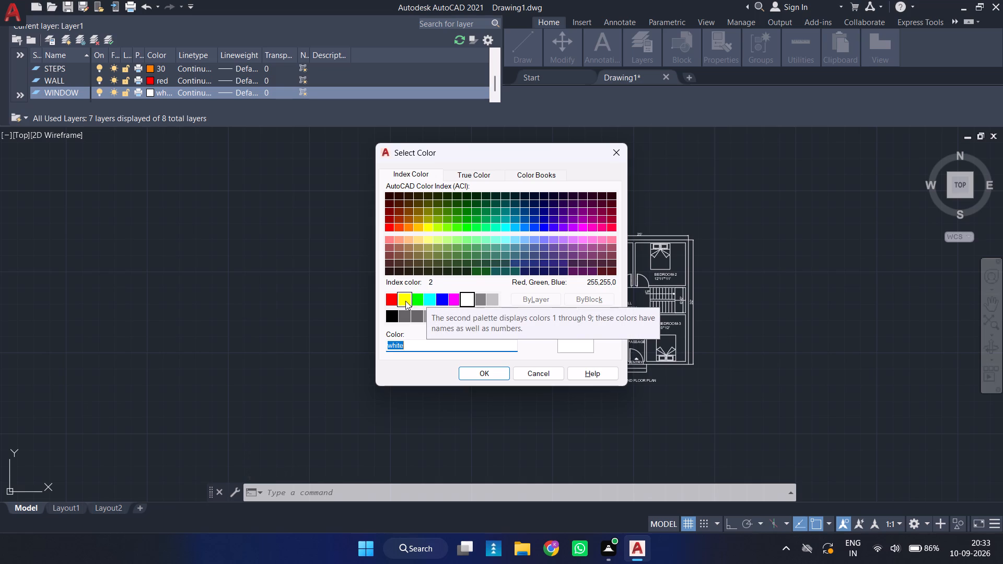
pyautogui.click(425, 301)
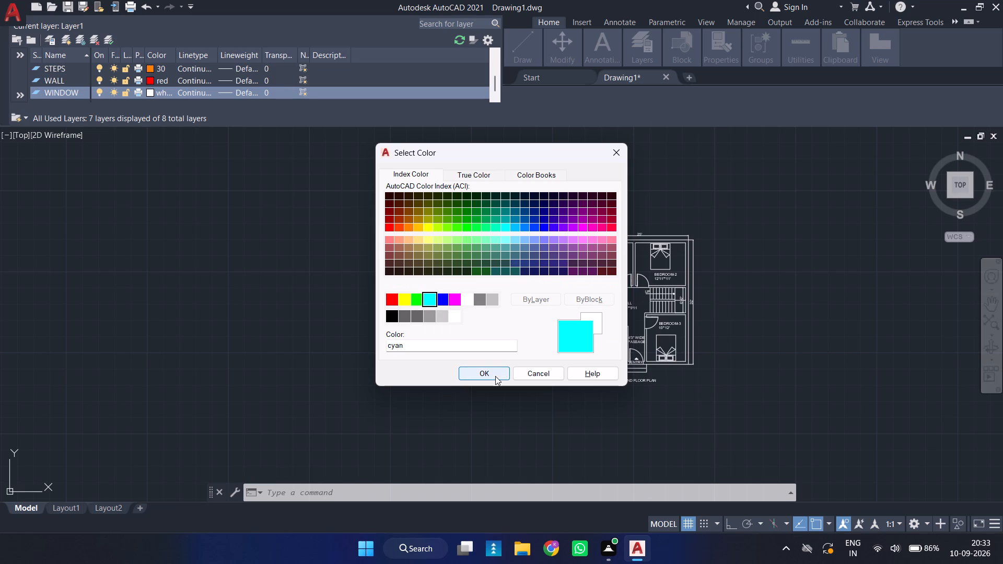
pyautogui.click(495, 376)
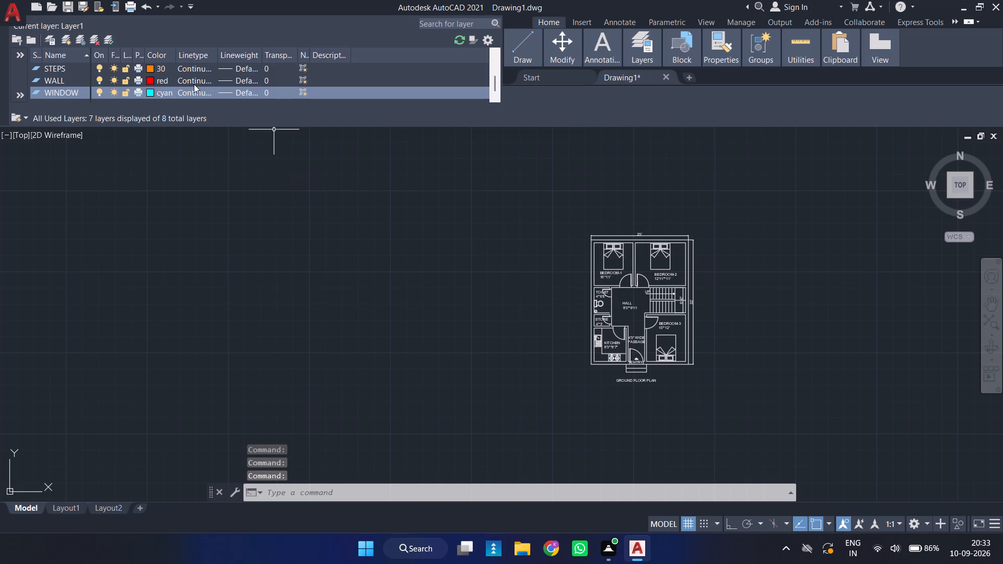
# Set the TEXT layer's color to blue.
pyautogui.scroll(-4, 194, 84)
pyautogui.scroll(4, 172, 84)
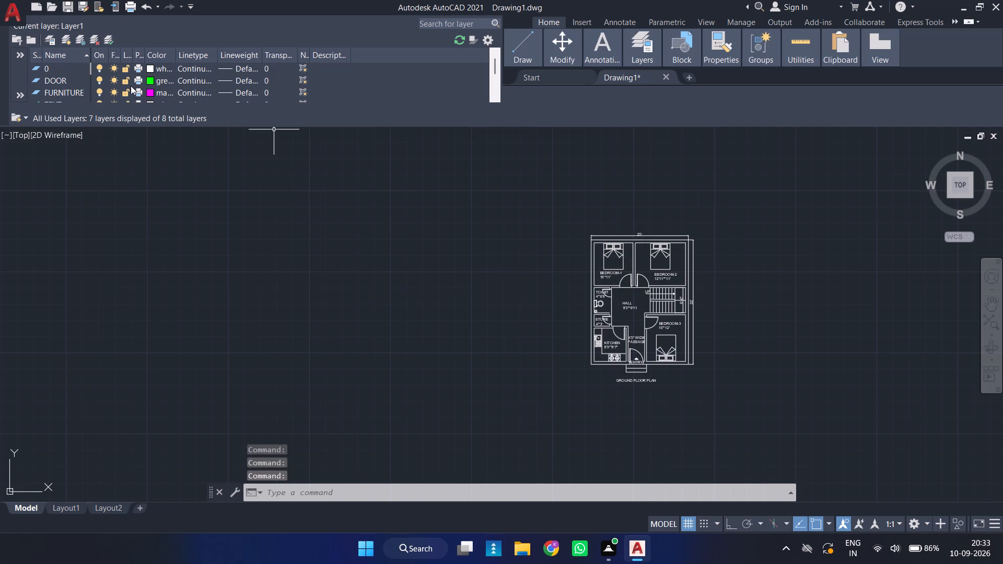
pyautogui.scroll(-1, 98, 87)
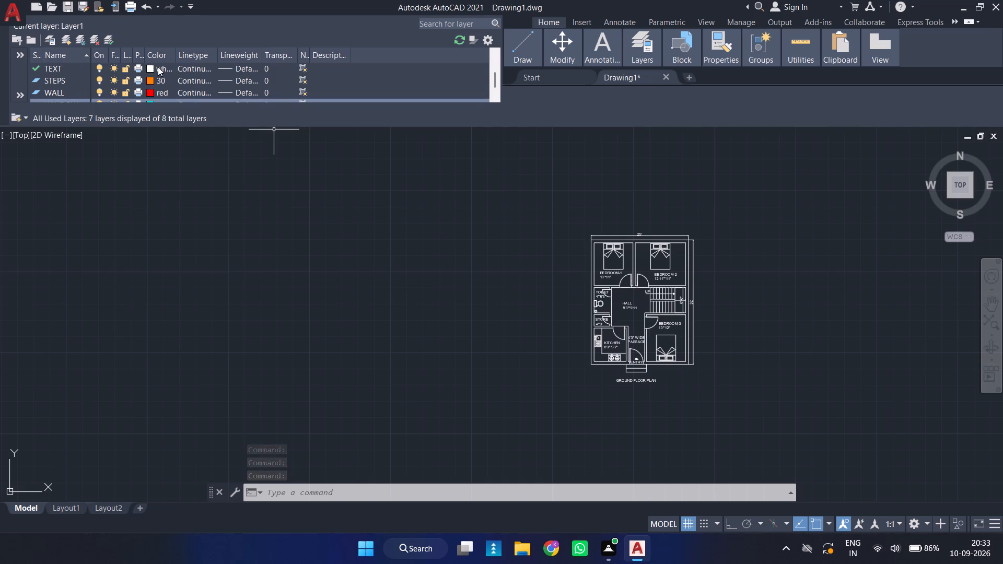
pyautogui.doubleClick(151, 68)
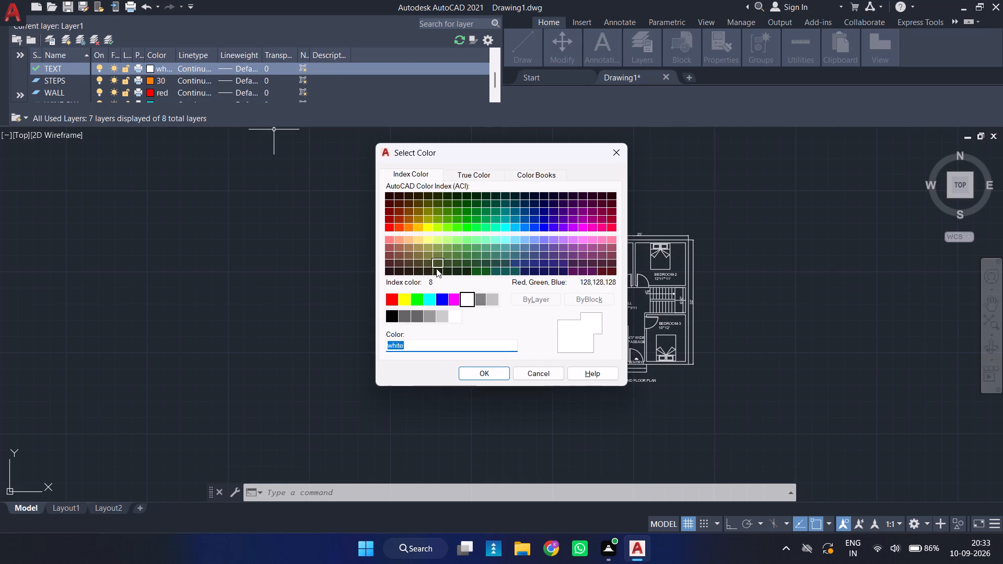
pyautogui.click(440, 295)
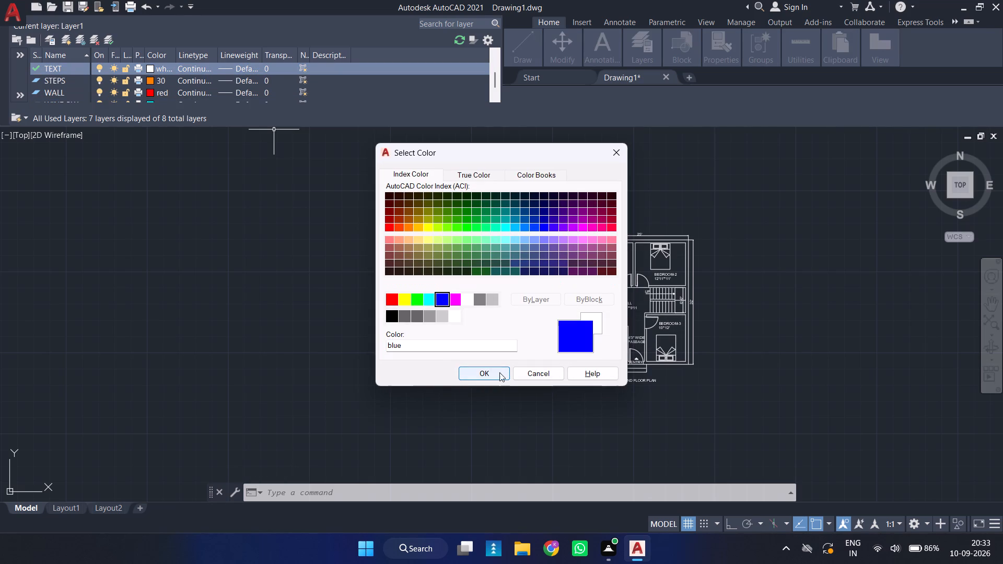
pyautogui.click(499, 372)
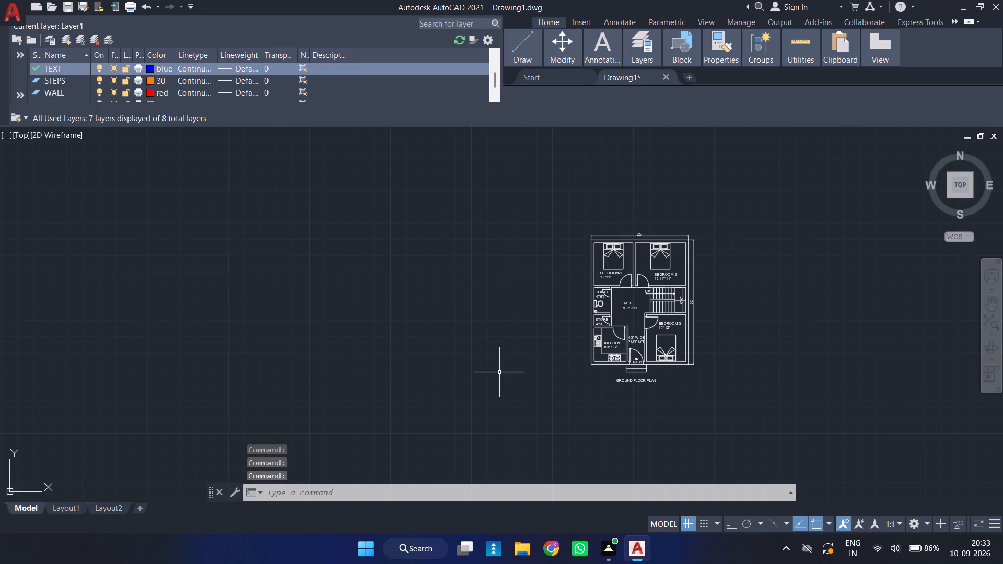
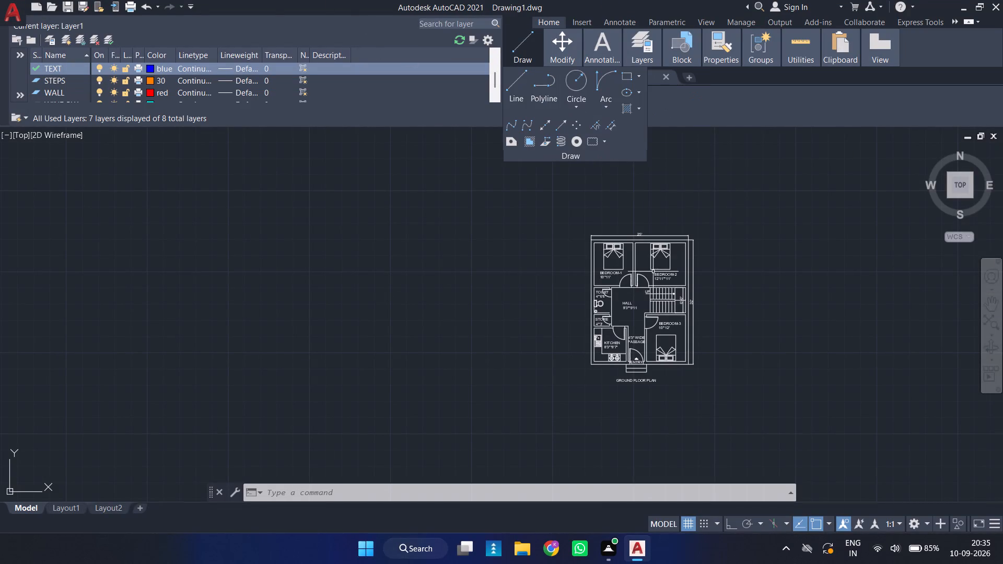
# Assign all room labels, the UP, ENTRY and GROUND FLOOR PLAN texts, and the 25', 32' and 6'6" dimensions to the TEXT layer.
pyautogui.scroll(3, 679, 299)
pyautogui.moveTo(689, 299); pyautogui.dragTo(605, 290, button='middle')
pyautogui.scroll(-2, 603, 289)
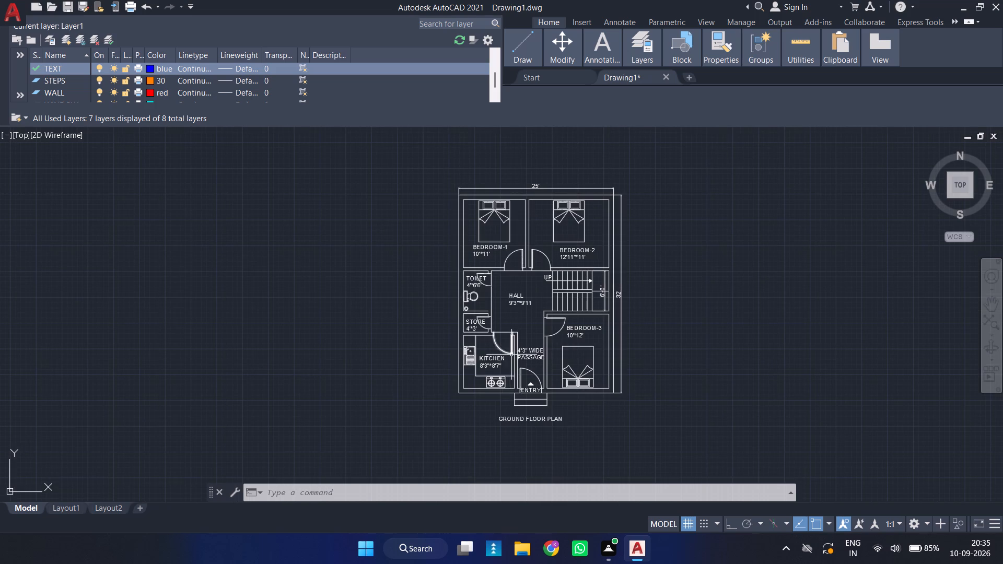
pyautogui.scroll(1, 511, 355)
pyautogui.moveTo(550, 331); pyautogui.dragTo(548, 294, button='middle')
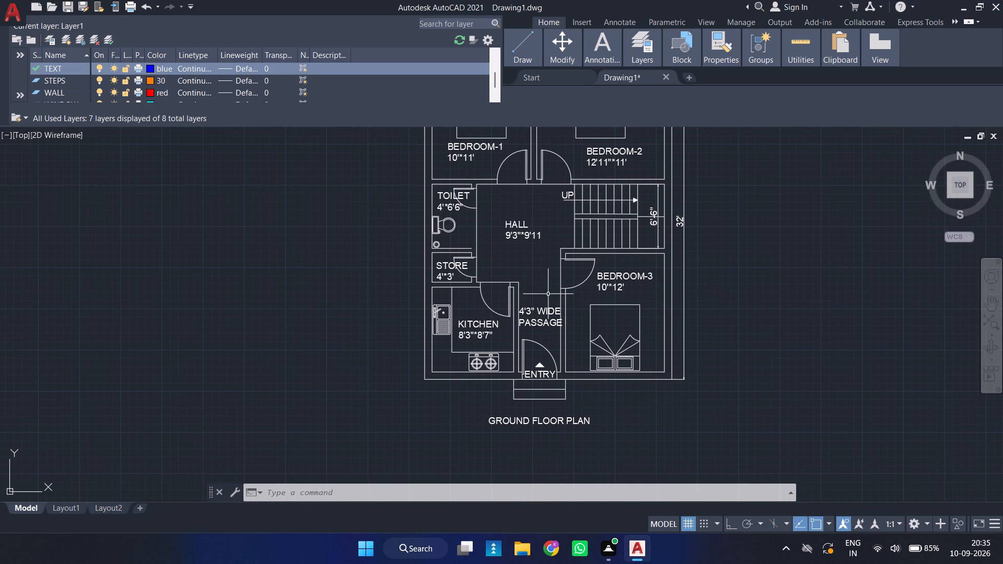
pyautogui.click(542, 315)
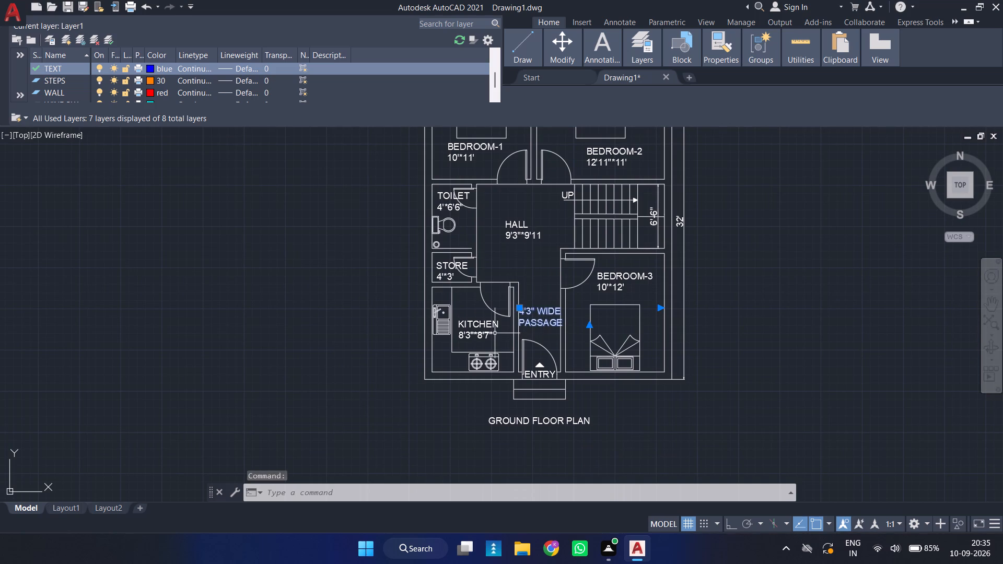
pyautogui.click(494, 333)
pyautogui.click(508, 421)
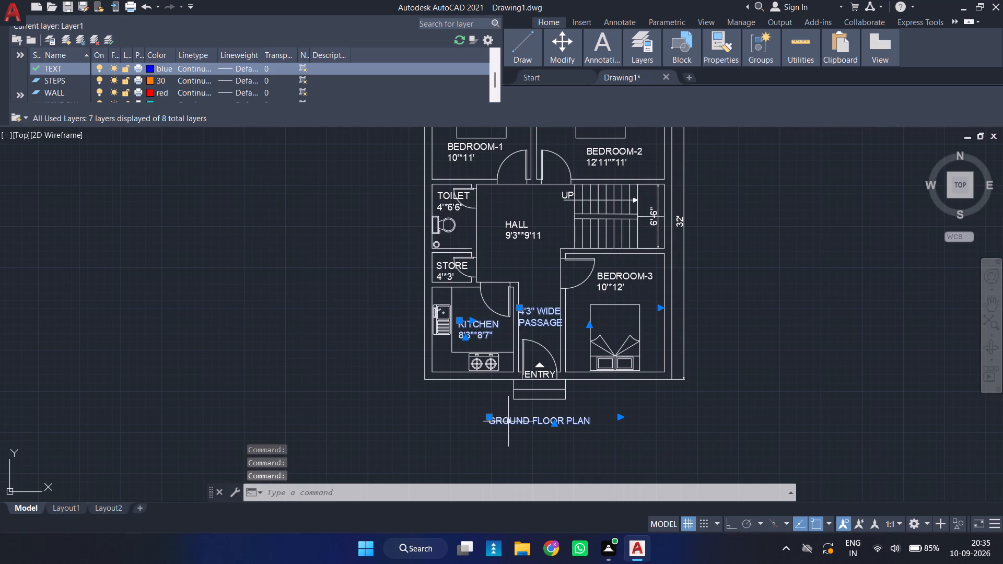
pyautogui.click(619, 277)
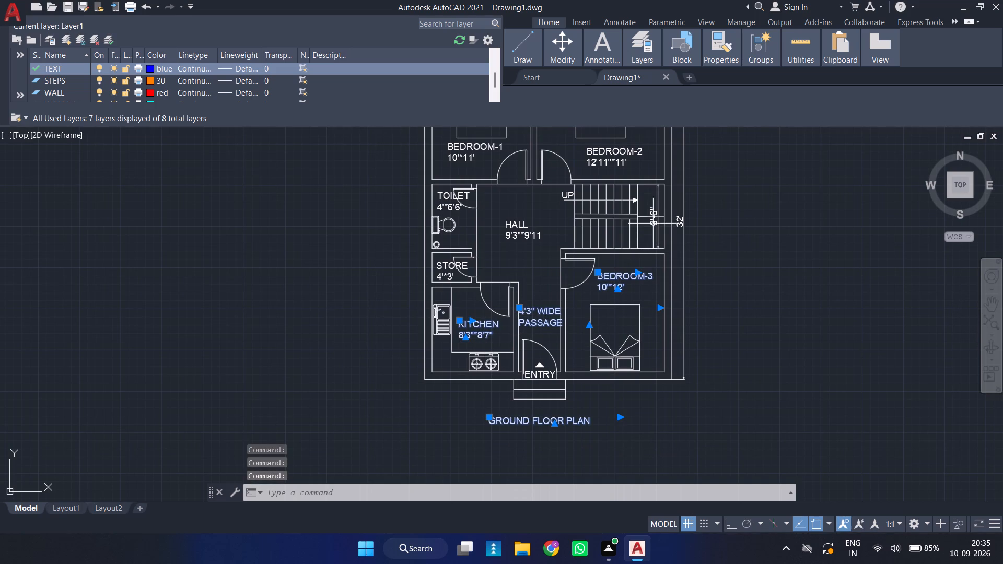
pyautogui.click(654, 223)
pyautogui.click(682, 222)
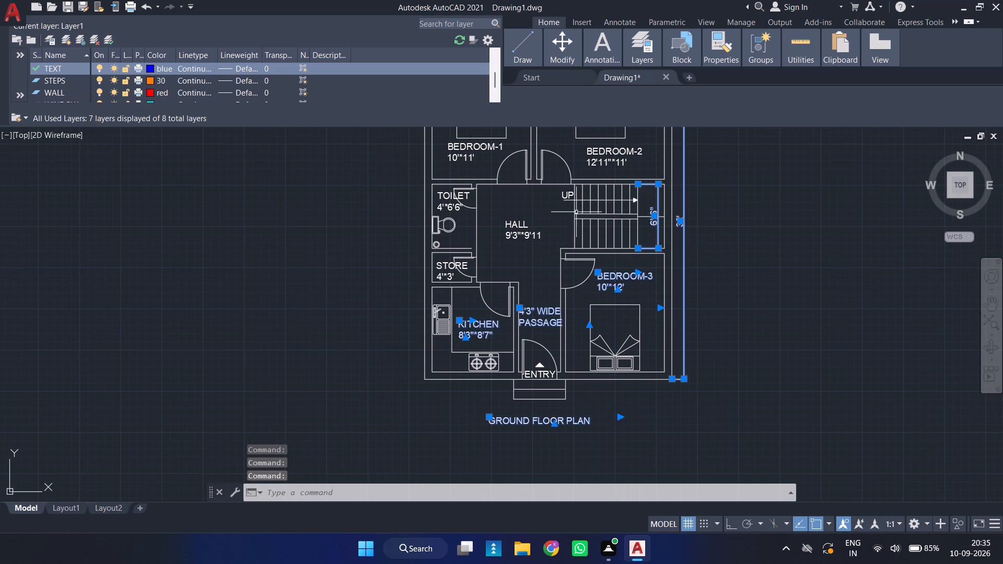
pyautogui.click(566, 196)
pyautogui.click(530, 234)
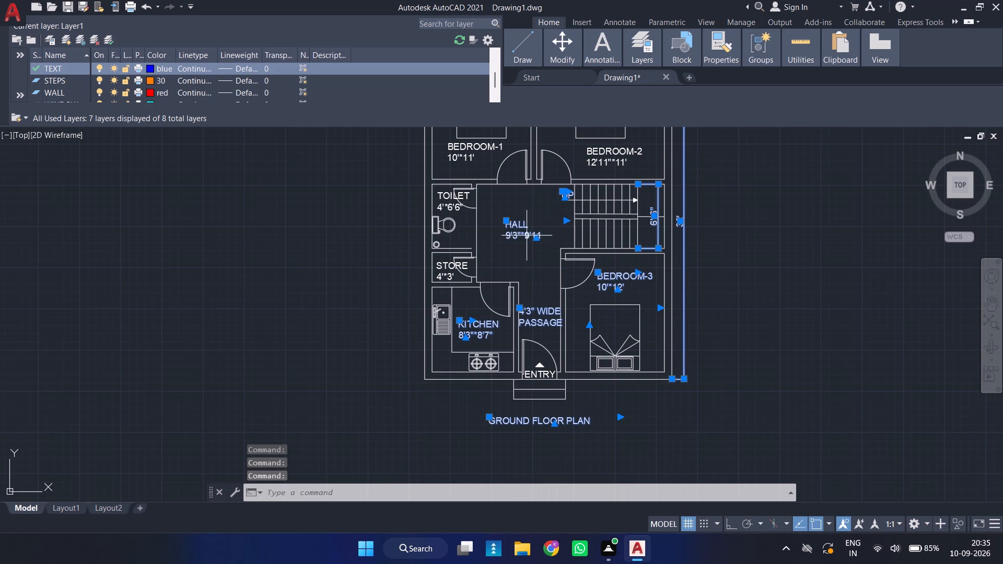
pyautogui.click(445, 271)
pyautogui.click(443, 199)
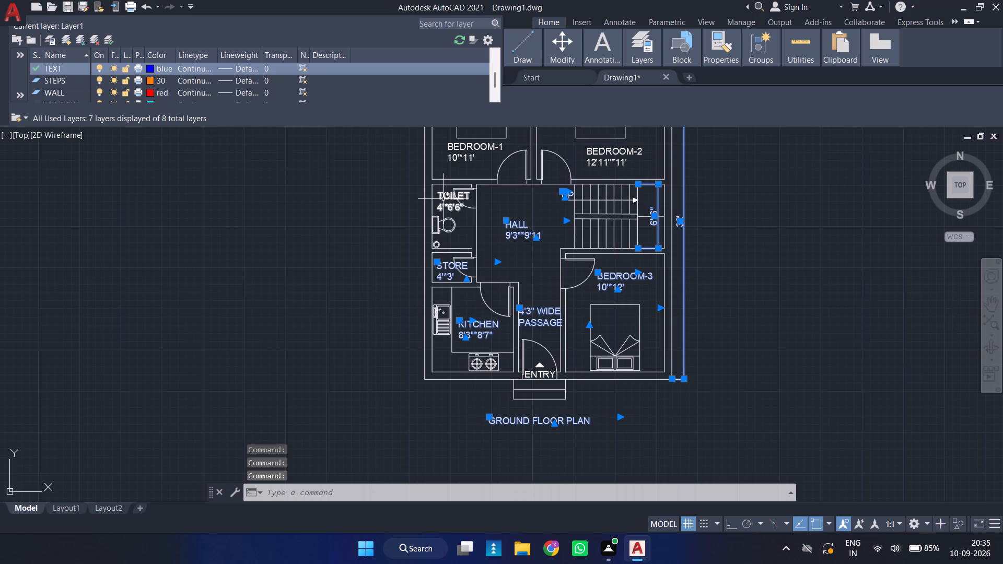
pyautogui.click(460, 157)
pyautogui.click(615, 170)
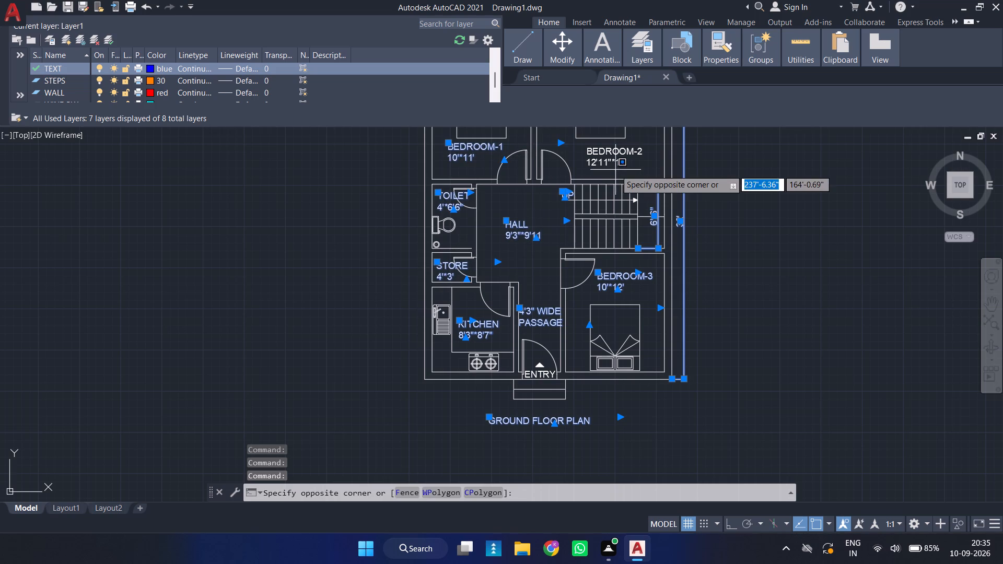
pyautogui.click(616, 158)
pyautogui.click(597, 152)
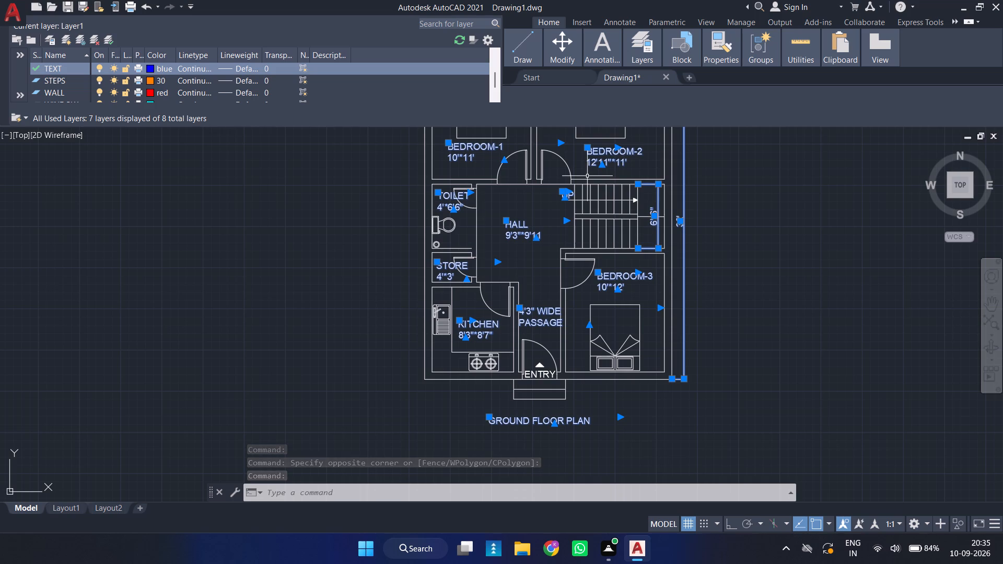
pyautogui.click(547, 375)
pyautogui.scroll(-2, 581, 255)
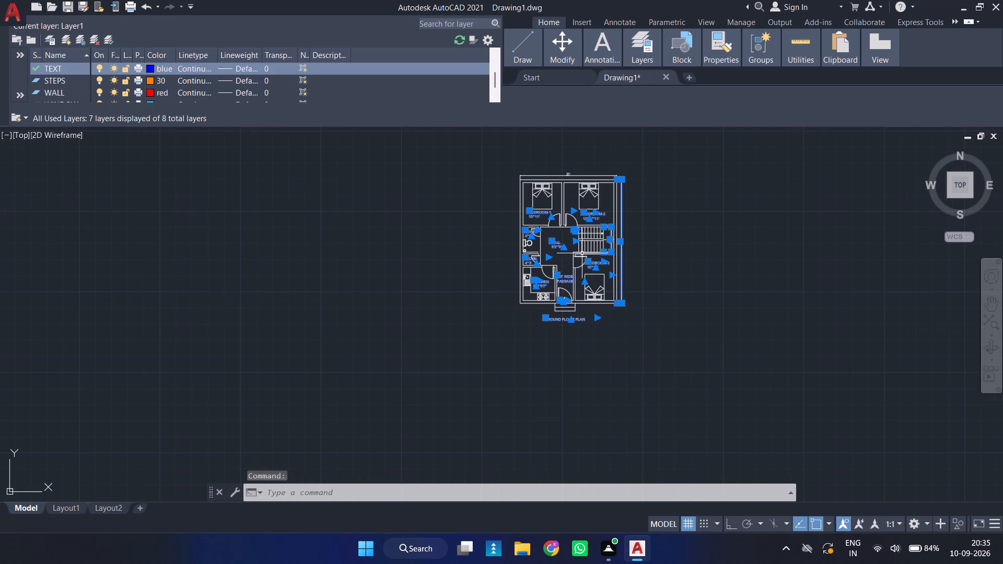
pyautogui.scroll(3, 568, 155)
pyautogui.click(572, 232)
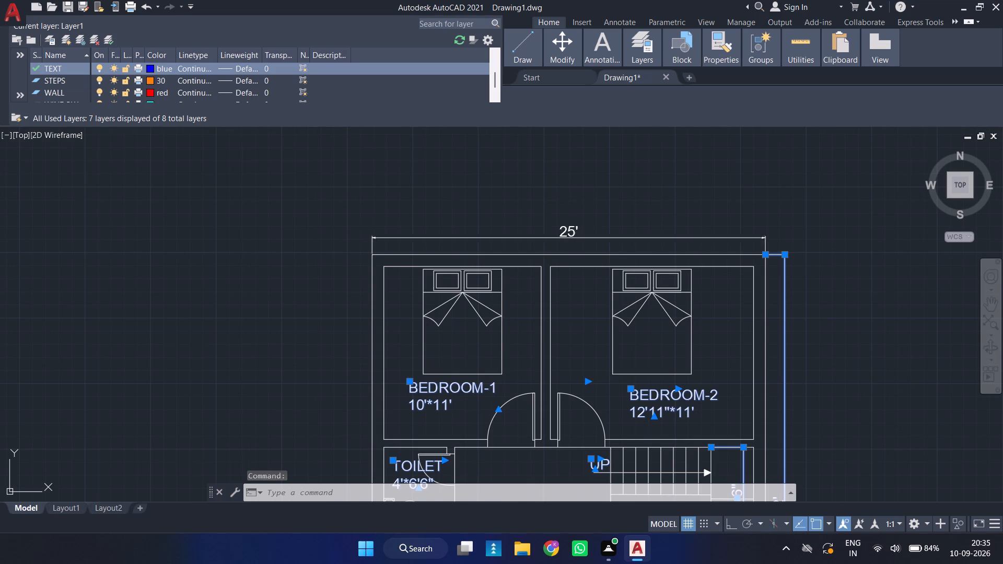
pyautogui.scroll(-2, 632, 204)
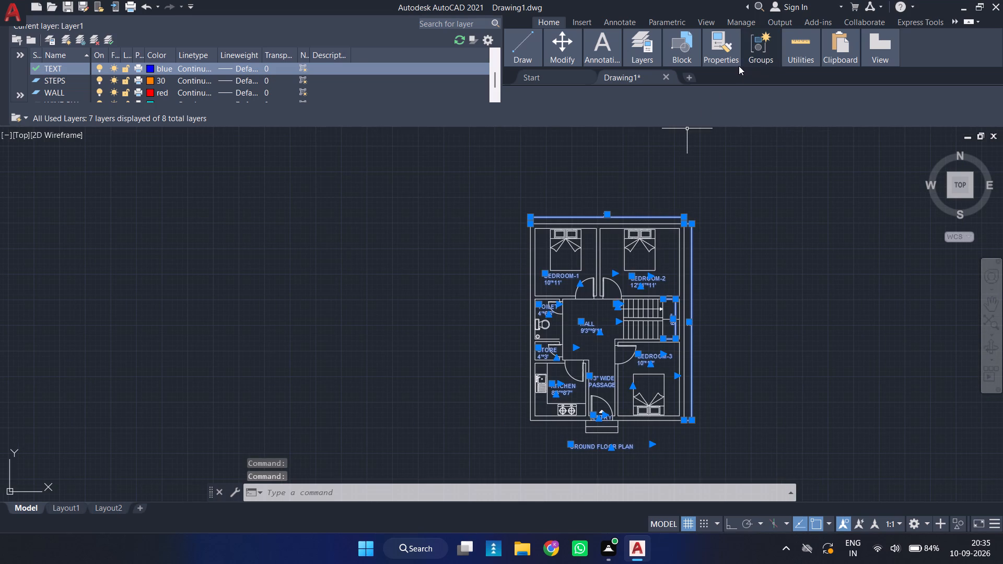
pyautogui.click(655, 57)
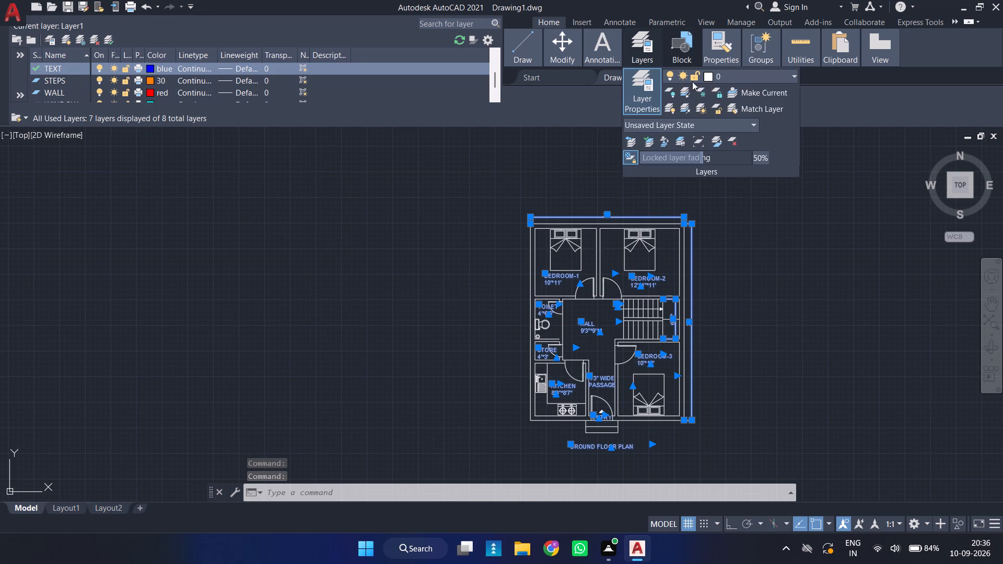
pyautogui.click(741, 72)
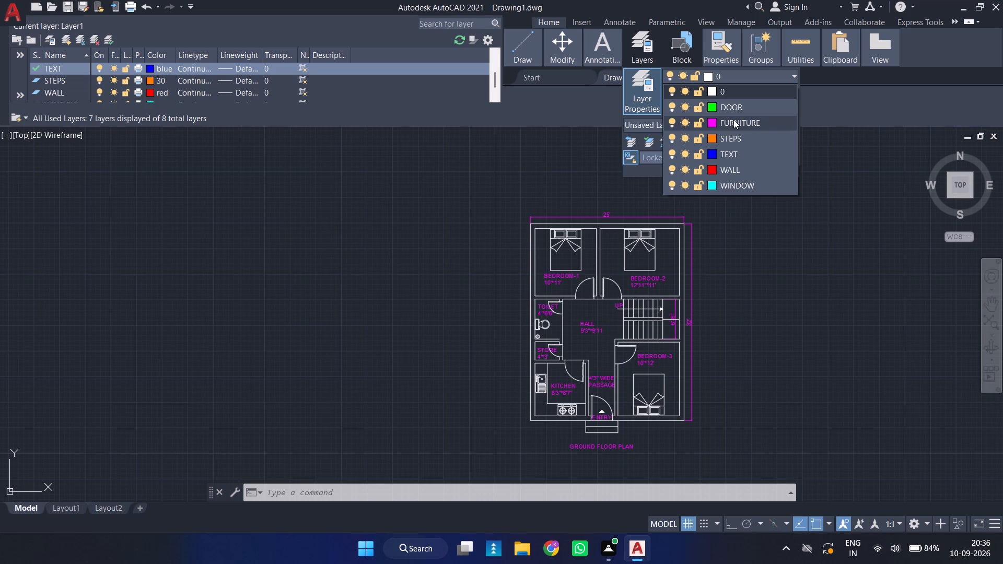
pyautogui.click(728, 156)
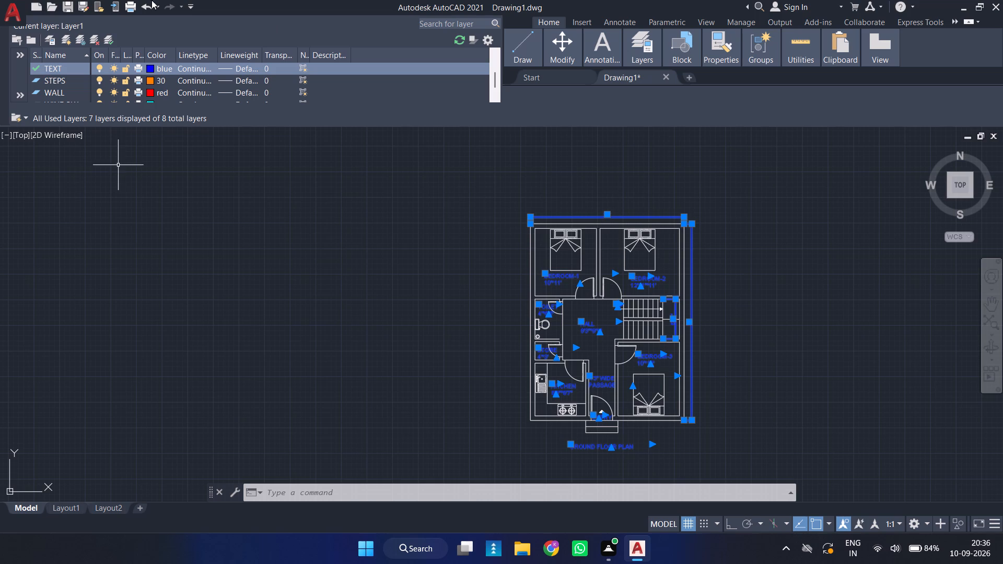
pyautogui.moveTo(204, 256); pyautogui.dragTo(211, 256)
pyautogui.tripleClick(211, 256)
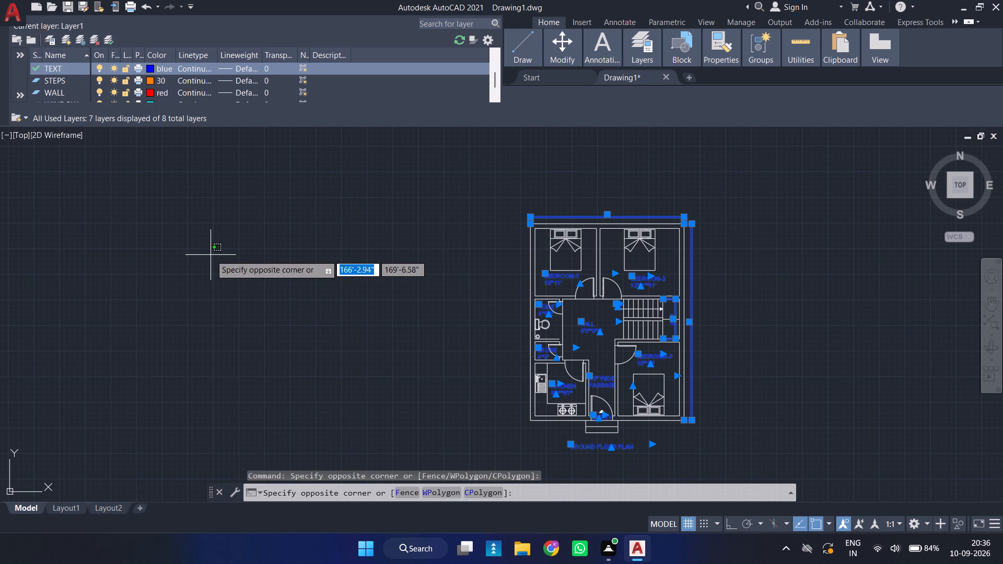
pyautogui.press('Escape')
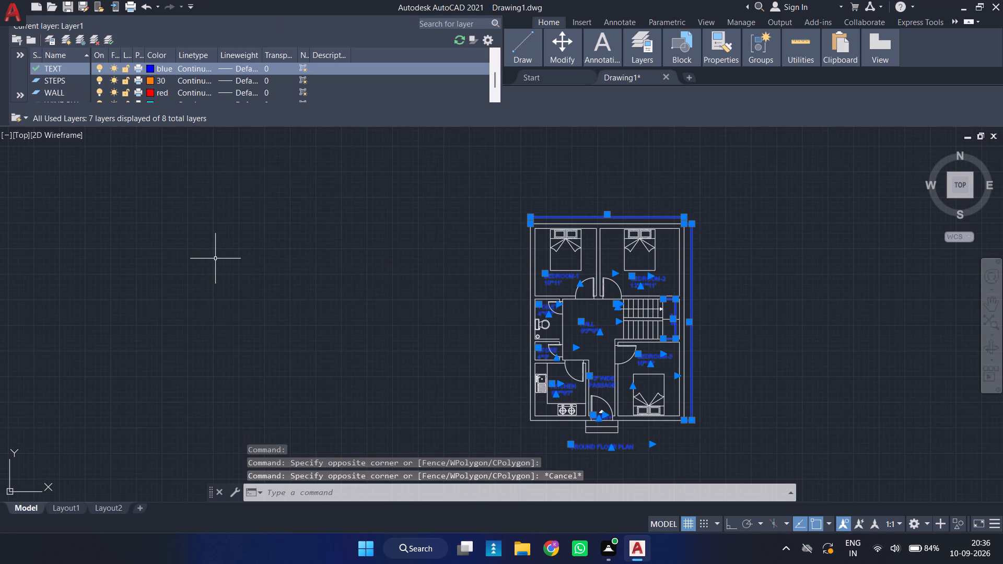
pyautogui.press('Escape')
pyautogui.press('Escape')
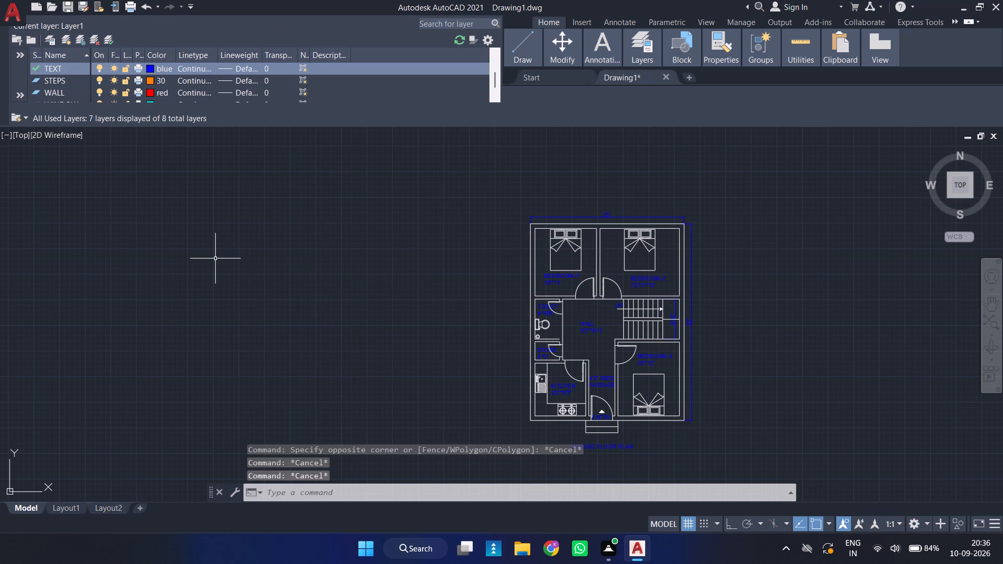
pyautogui.click(295, 251)
pyautogui.moveTo(297, 254); pyautogui.dragTo(301, 273)
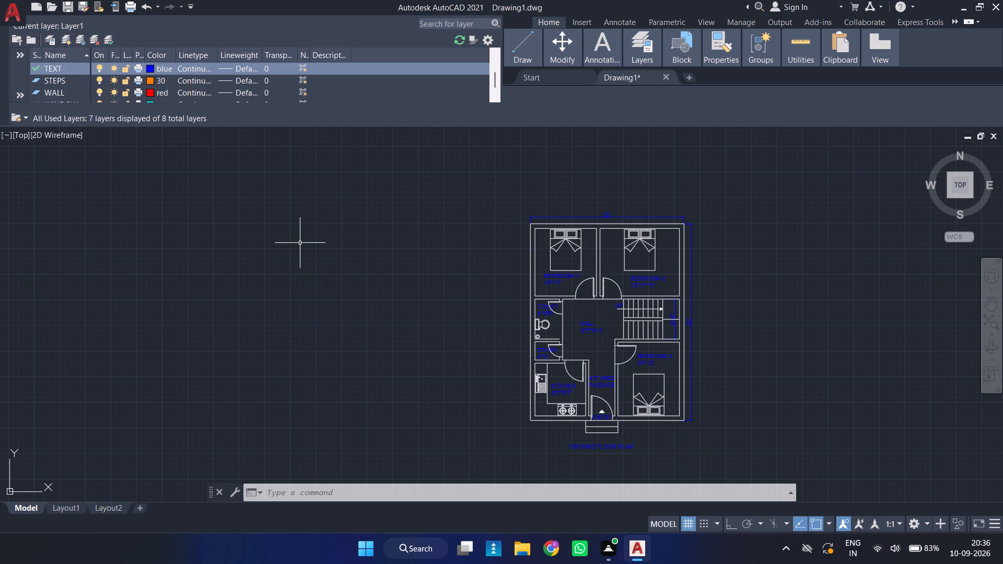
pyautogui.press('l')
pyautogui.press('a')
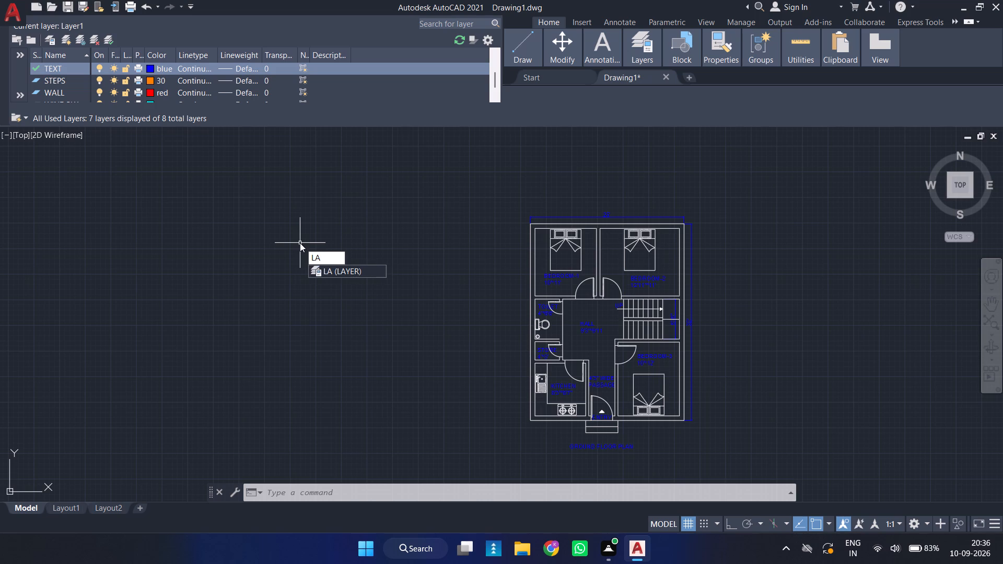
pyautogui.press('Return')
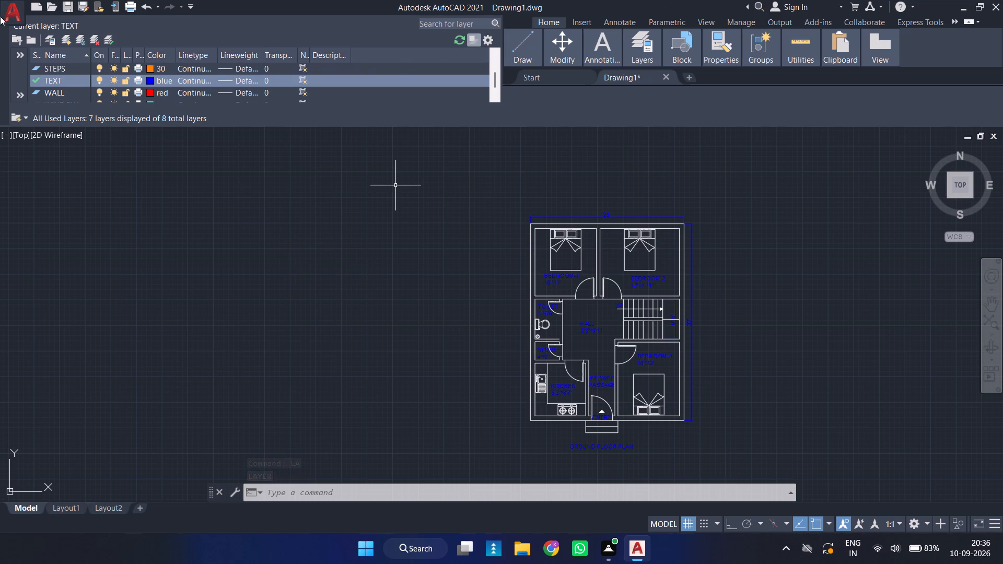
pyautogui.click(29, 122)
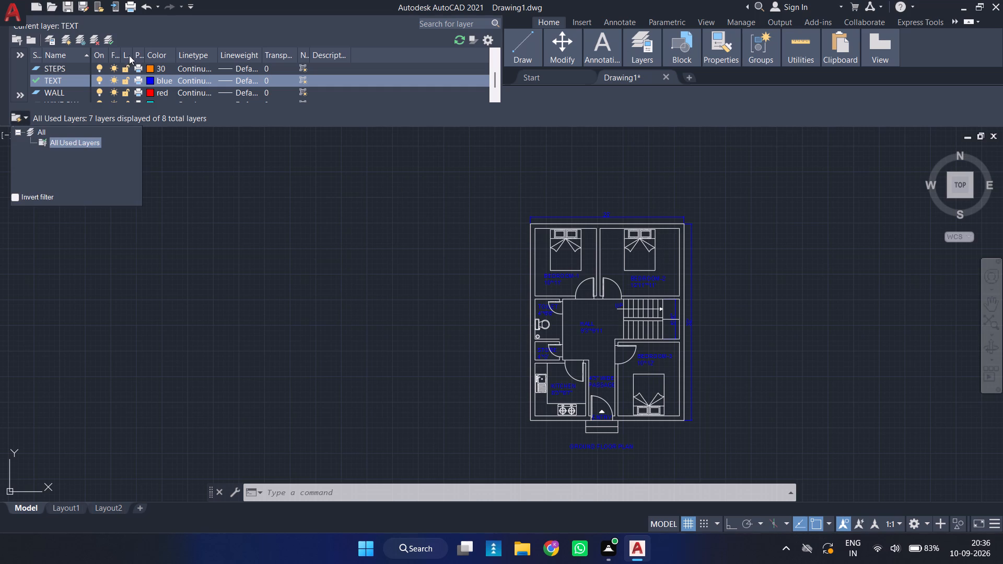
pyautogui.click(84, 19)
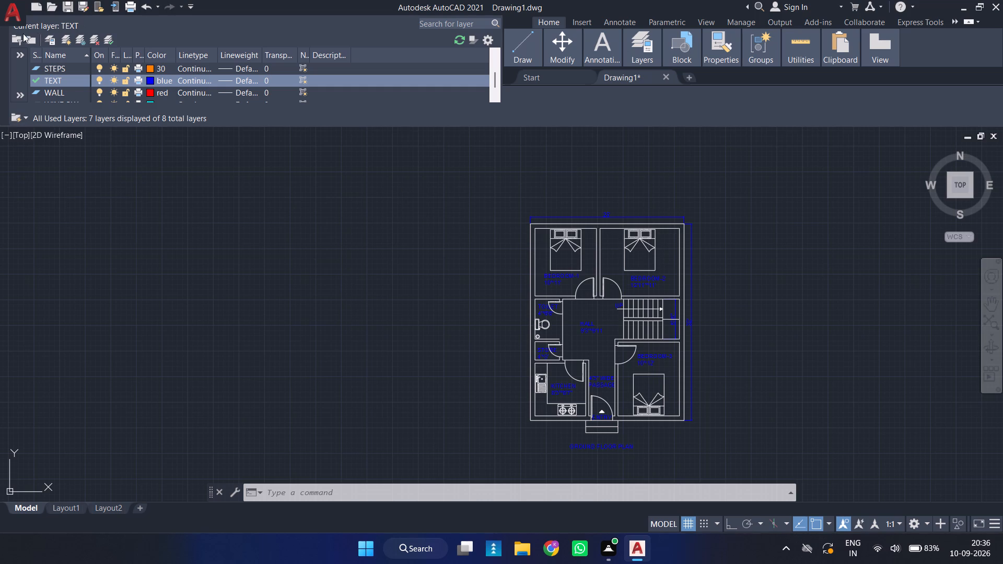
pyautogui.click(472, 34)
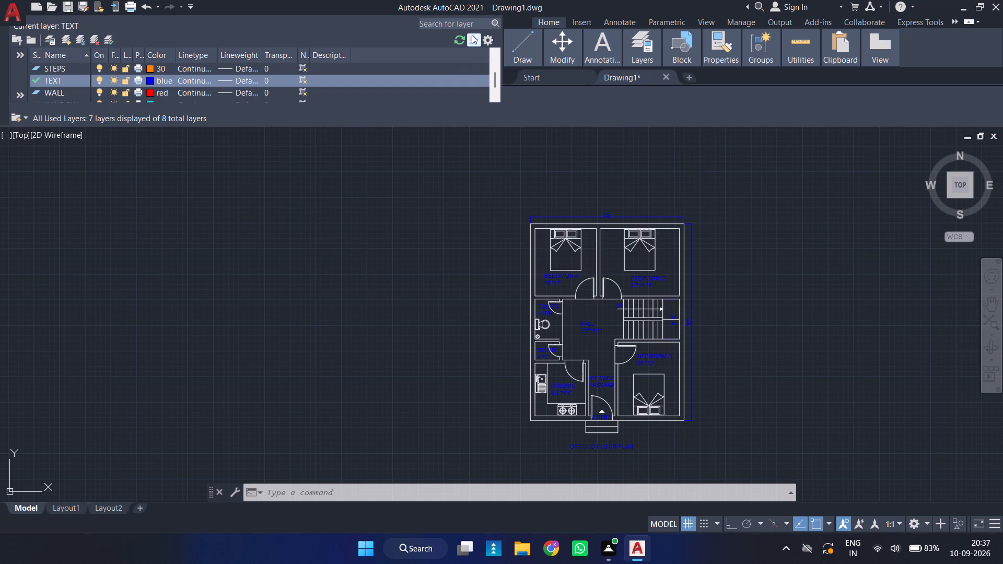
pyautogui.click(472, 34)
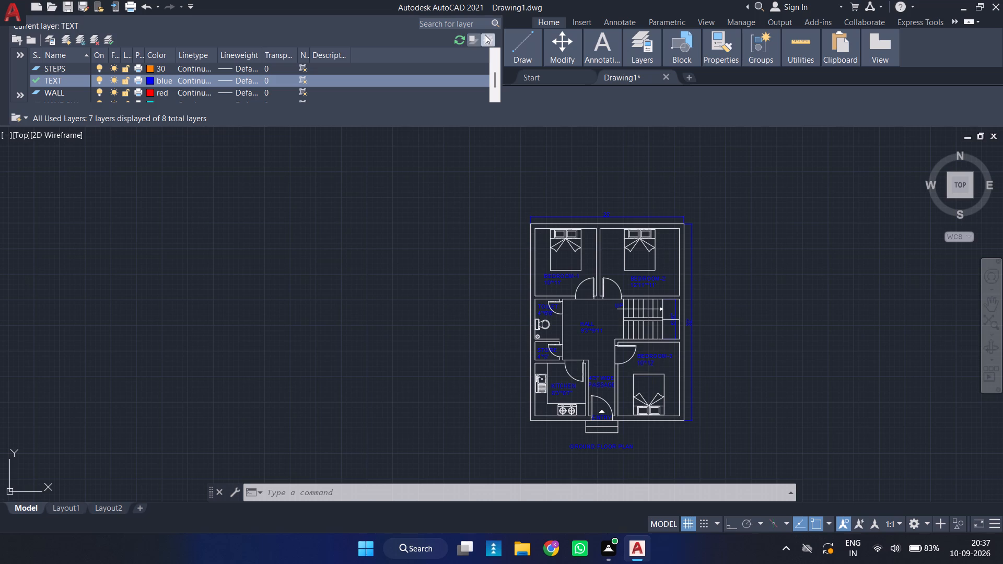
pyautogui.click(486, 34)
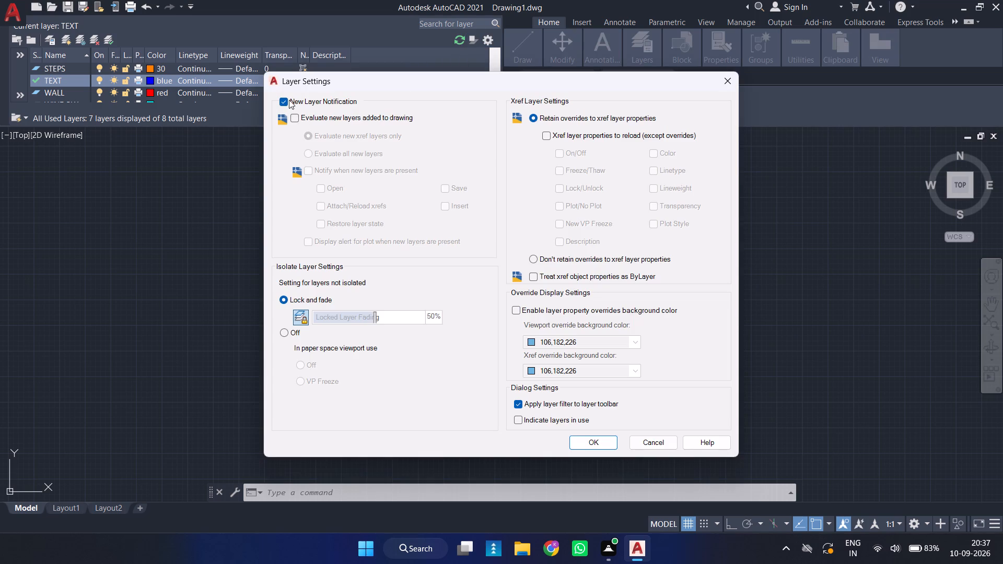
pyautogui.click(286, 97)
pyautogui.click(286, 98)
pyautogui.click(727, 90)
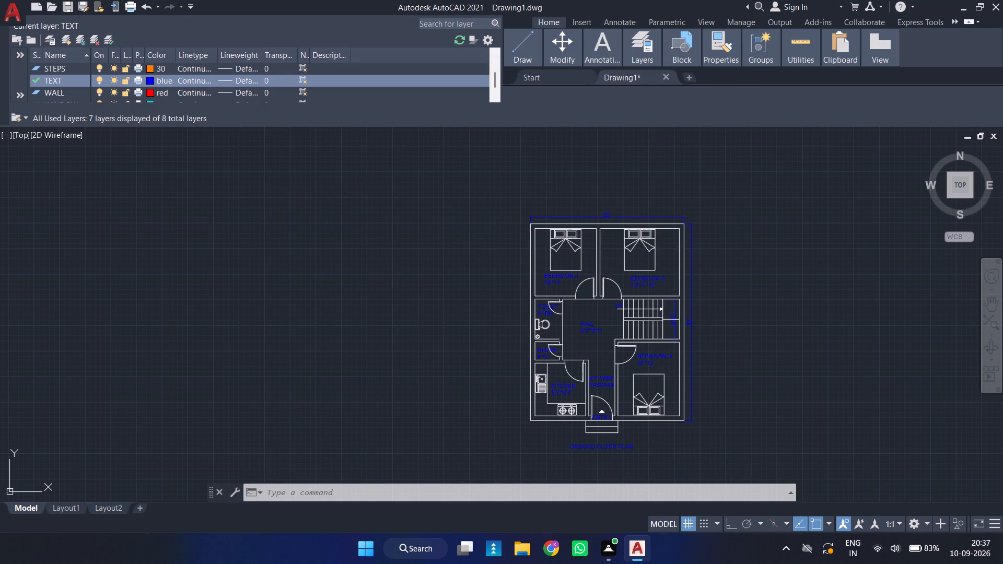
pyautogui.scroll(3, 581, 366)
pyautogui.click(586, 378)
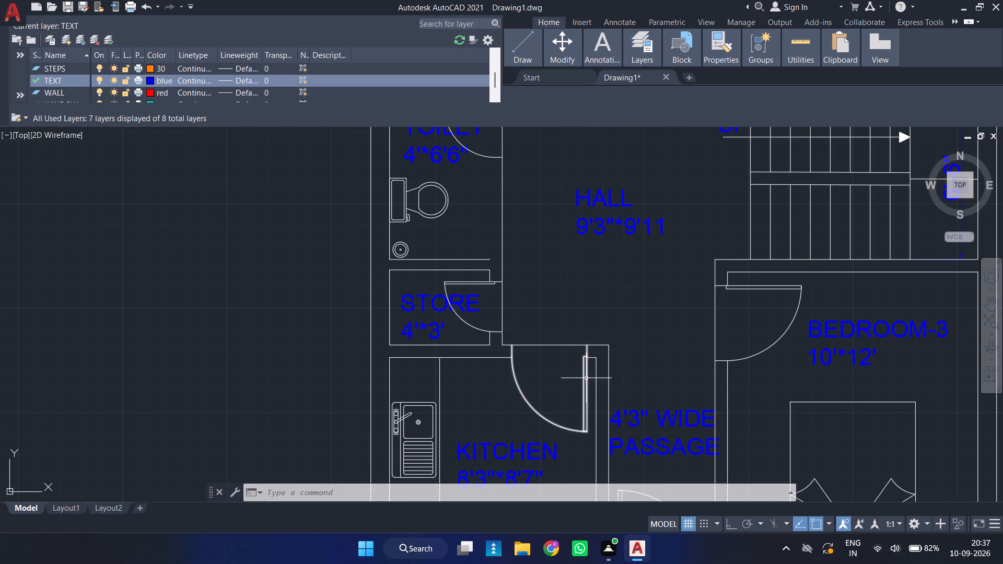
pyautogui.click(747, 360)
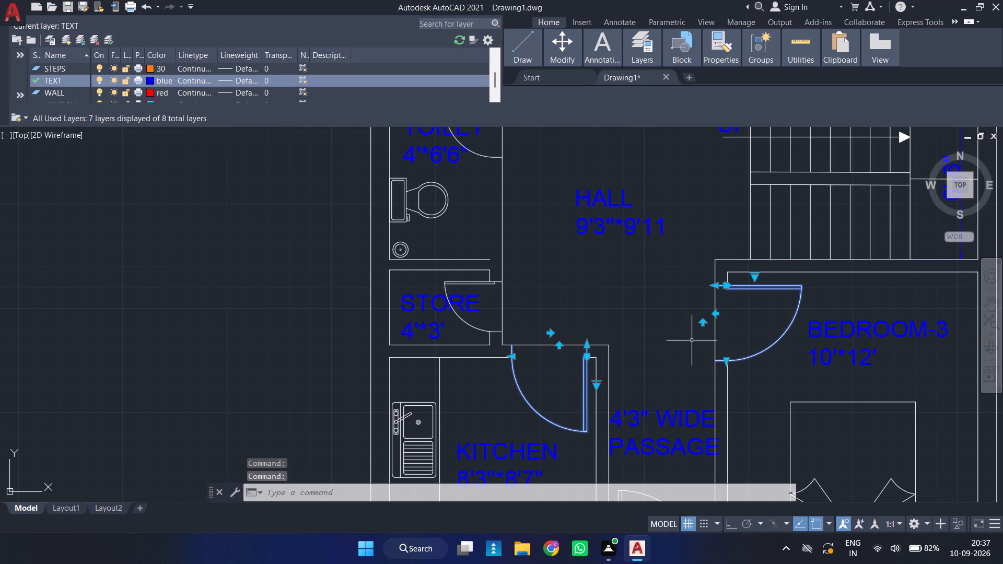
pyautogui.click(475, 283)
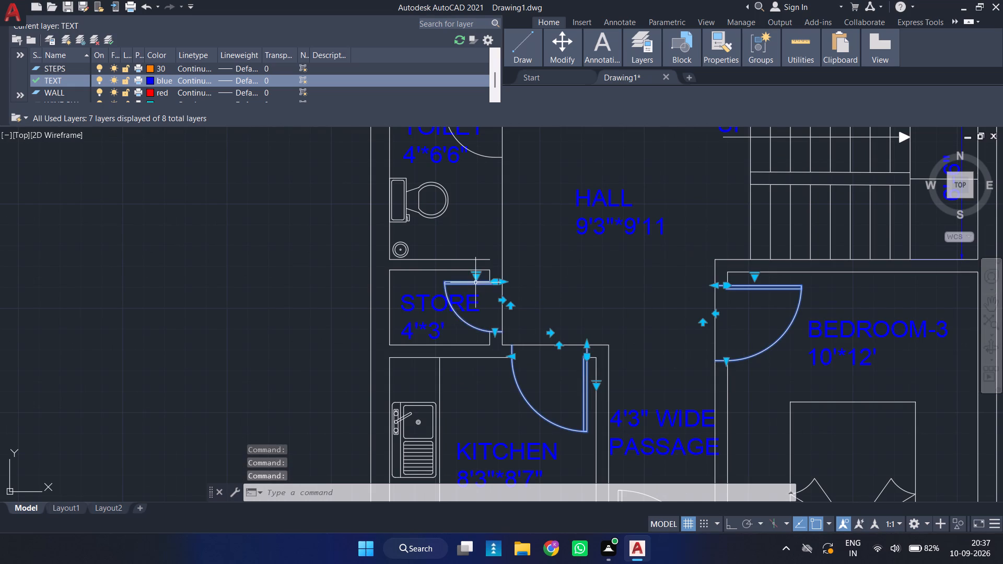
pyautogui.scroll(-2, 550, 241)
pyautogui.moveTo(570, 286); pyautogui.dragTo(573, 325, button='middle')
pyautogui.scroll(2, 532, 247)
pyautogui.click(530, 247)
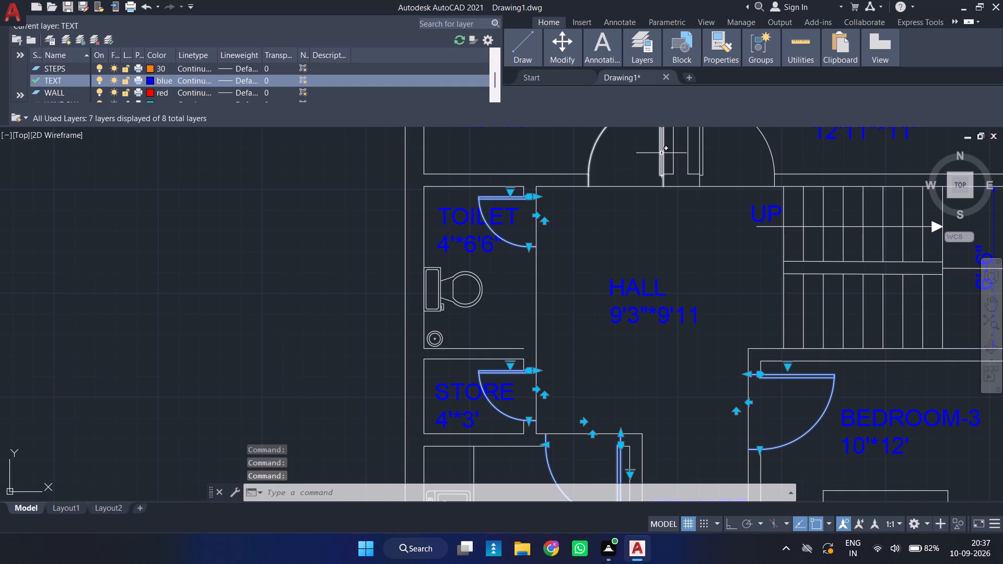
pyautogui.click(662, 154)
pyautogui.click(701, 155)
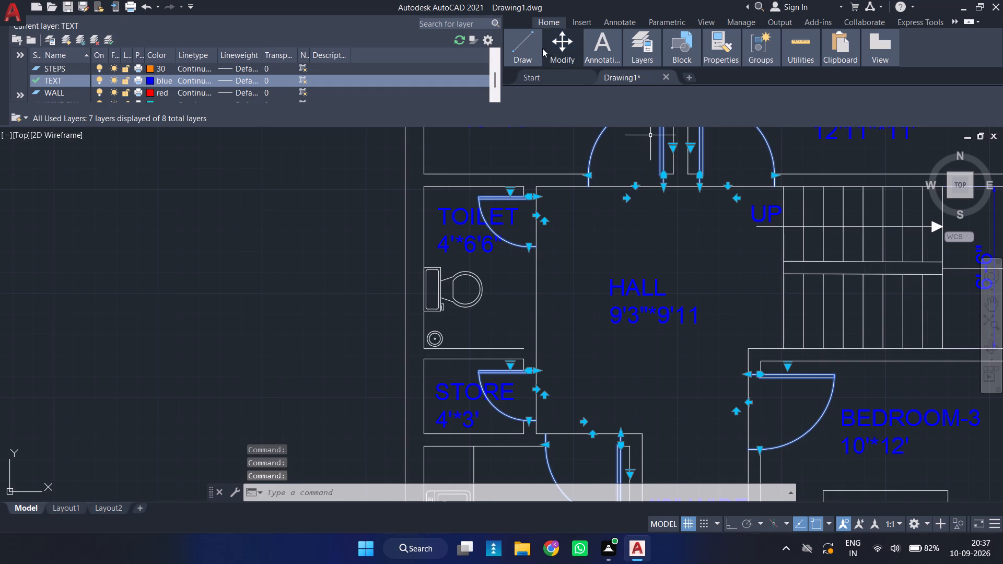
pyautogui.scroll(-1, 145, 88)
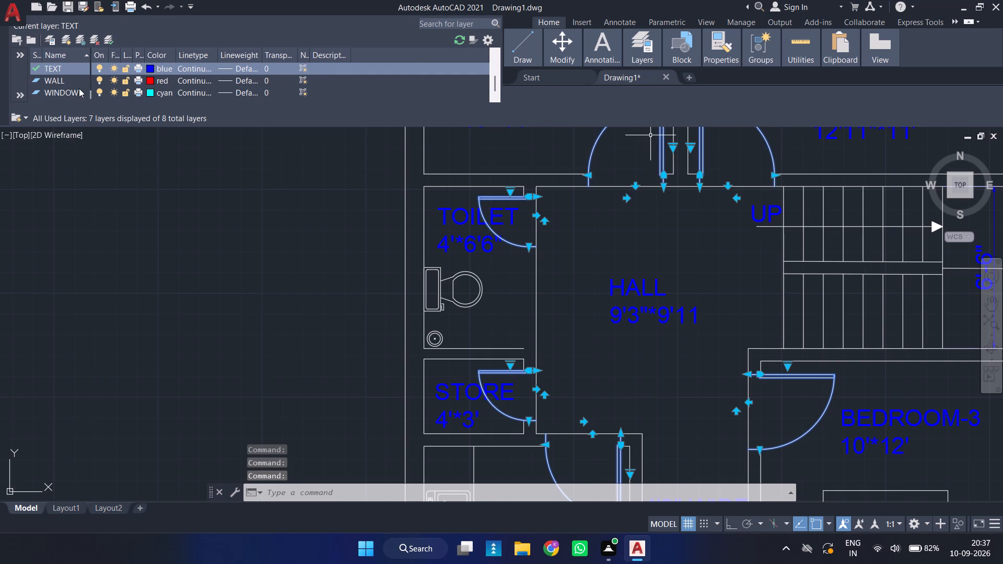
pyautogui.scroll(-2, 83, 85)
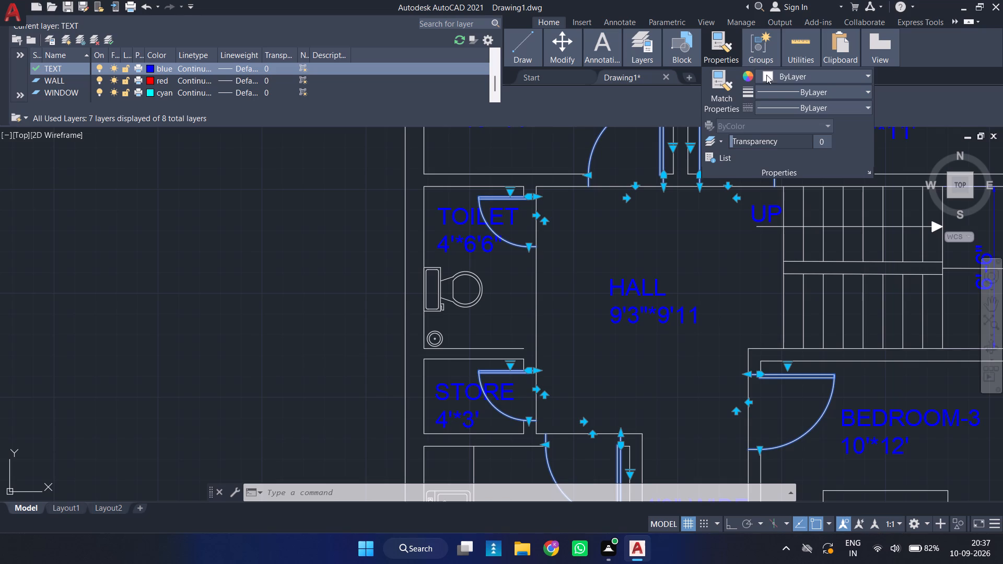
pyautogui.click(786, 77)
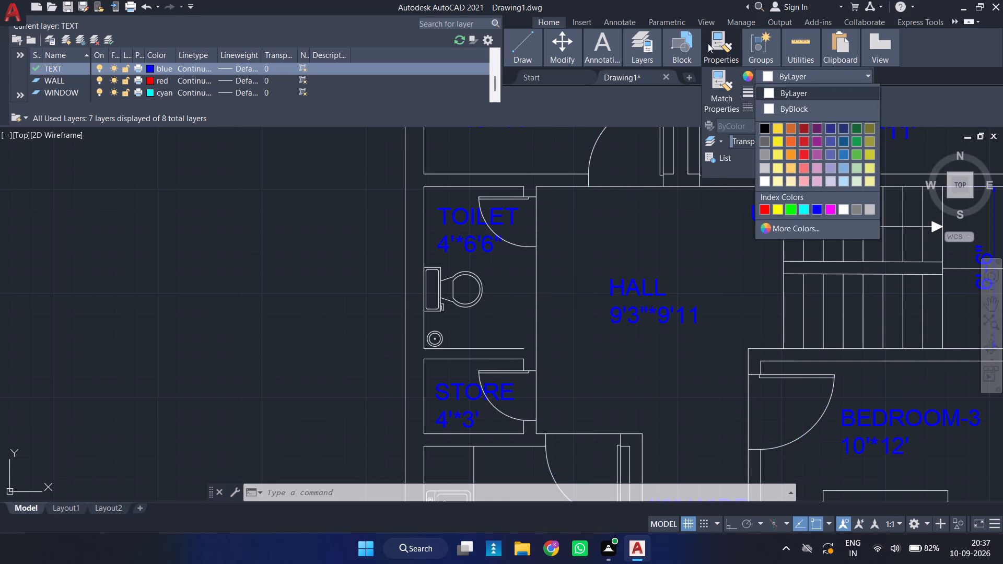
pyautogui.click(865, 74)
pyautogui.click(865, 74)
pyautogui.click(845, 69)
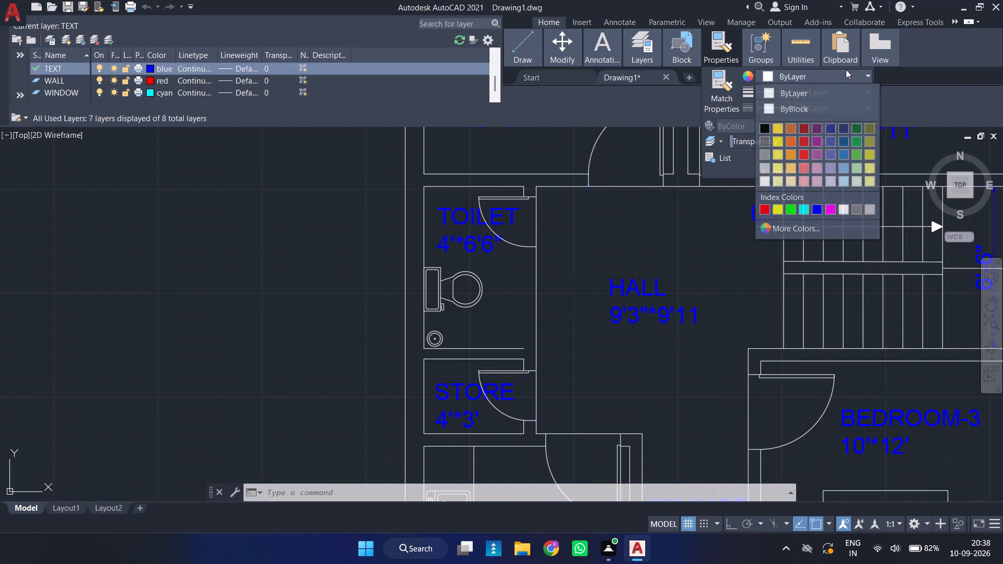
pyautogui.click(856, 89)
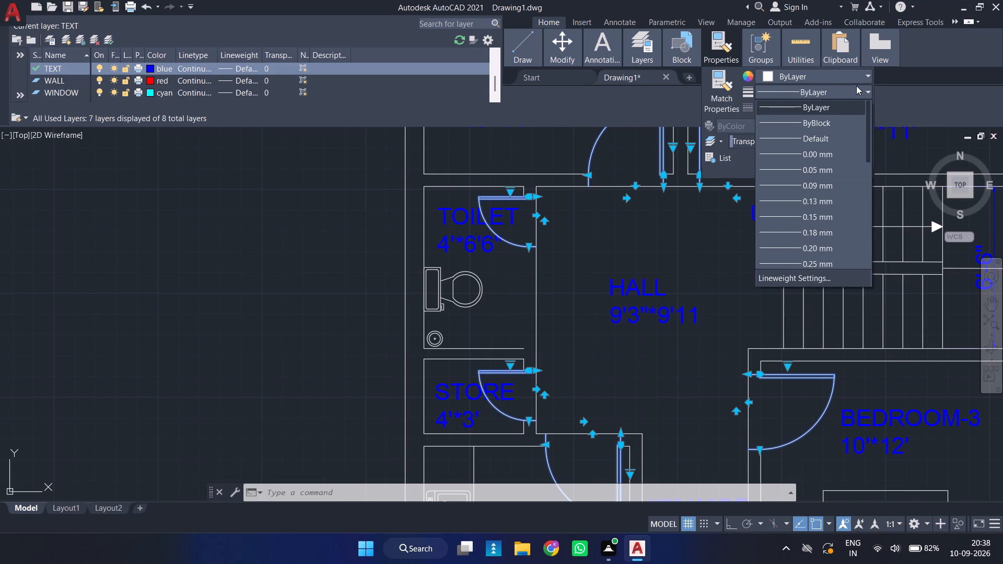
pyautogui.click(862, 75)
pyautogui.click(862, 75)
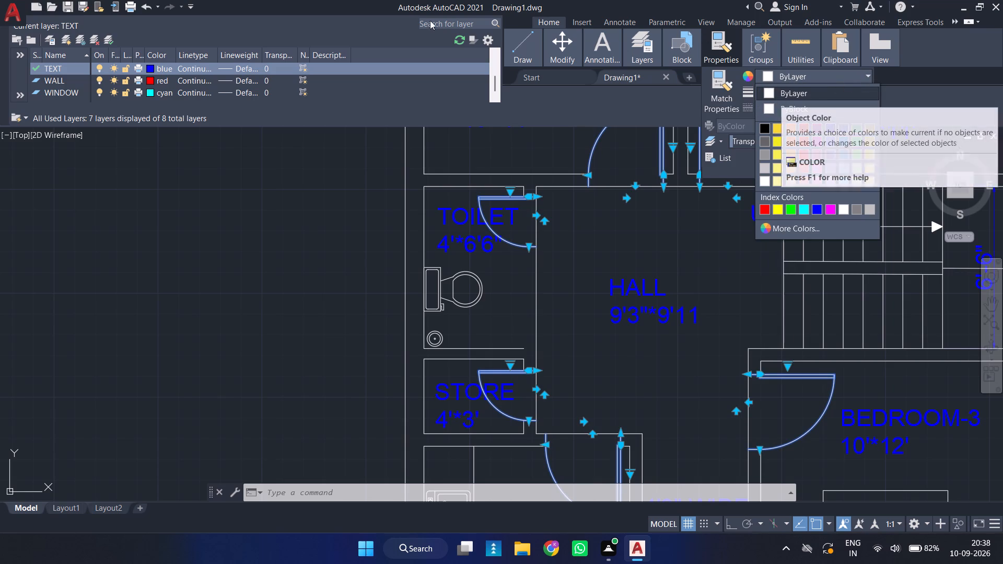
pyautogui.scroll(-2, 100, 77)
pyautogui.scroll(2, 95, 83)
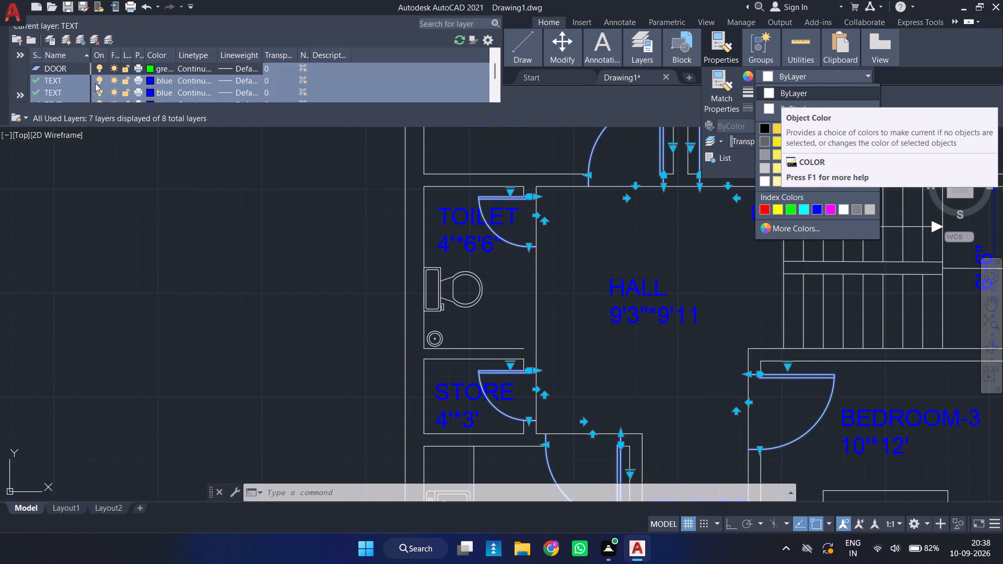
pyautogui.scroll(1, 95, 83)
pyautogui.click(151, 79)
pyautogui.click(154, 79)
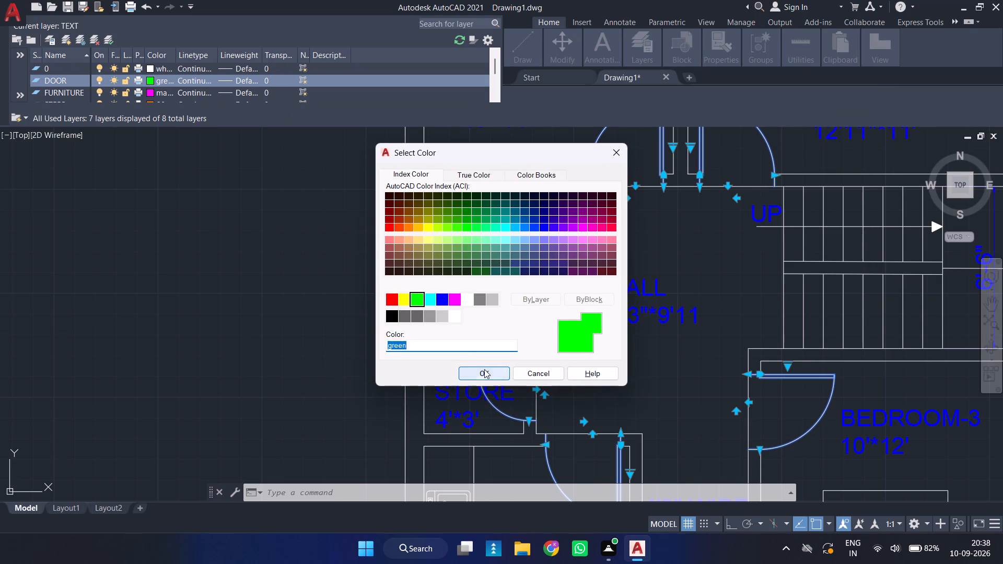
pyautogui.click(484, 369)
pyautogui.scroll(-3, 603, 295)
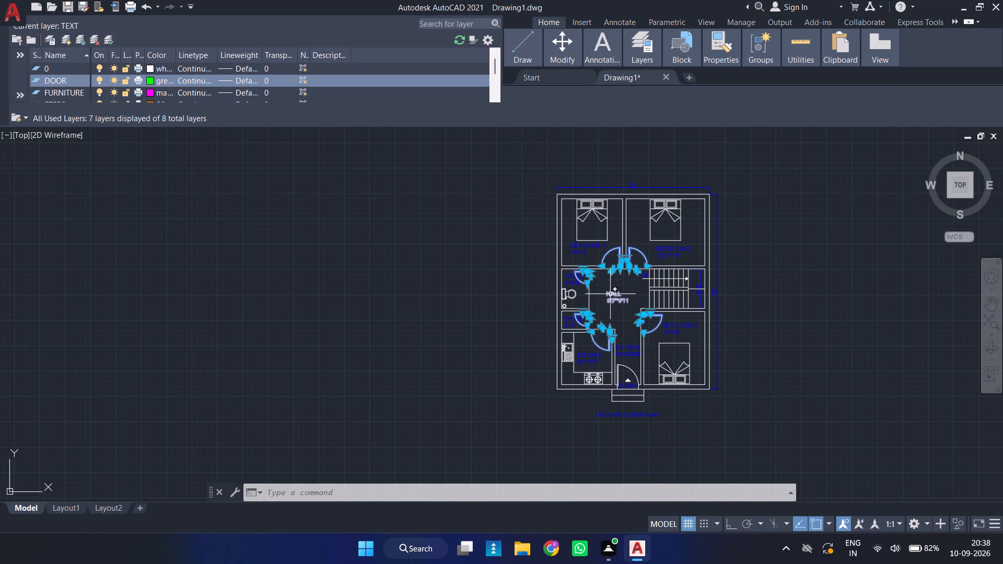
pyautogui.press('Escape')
# Assign the Bedroom-1 and Bedroom-2 doors to the DOOR layer.
pyautogui.moveTo(627, 278); pyautogui.dragTo(519, 243, button='middle')
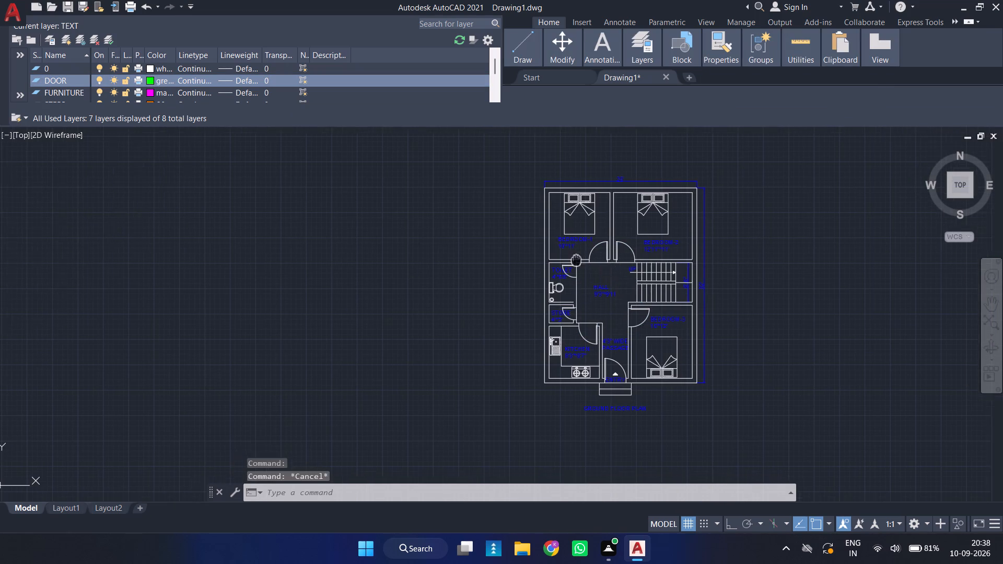
pyautogui.moveTo(519, 243); pyautogui.dragTo(468, 225, button='middle')
pyautogui.scroll(2, 450, 181)
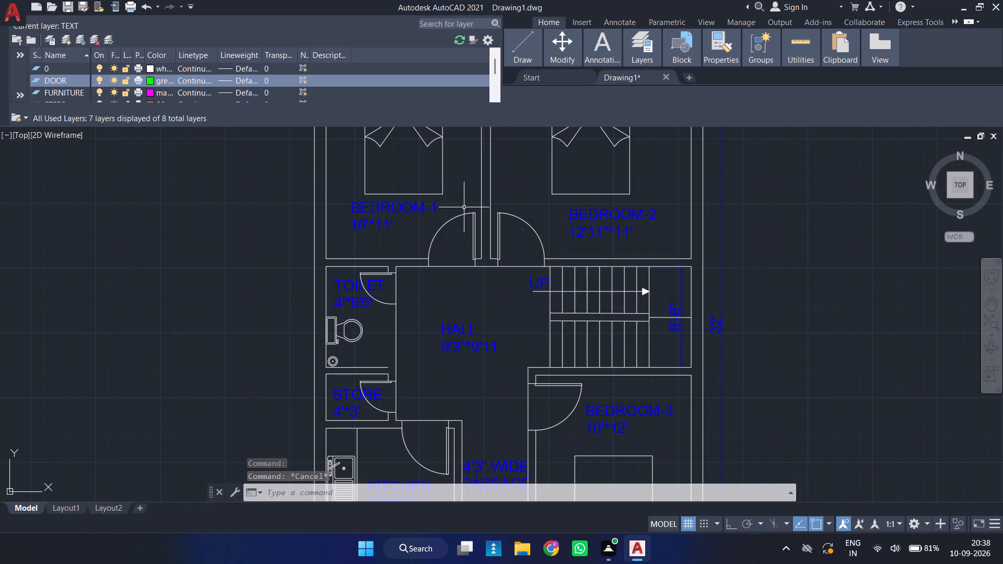
pyautogui.click(473, 219)
pyautogui.click(497, 219)
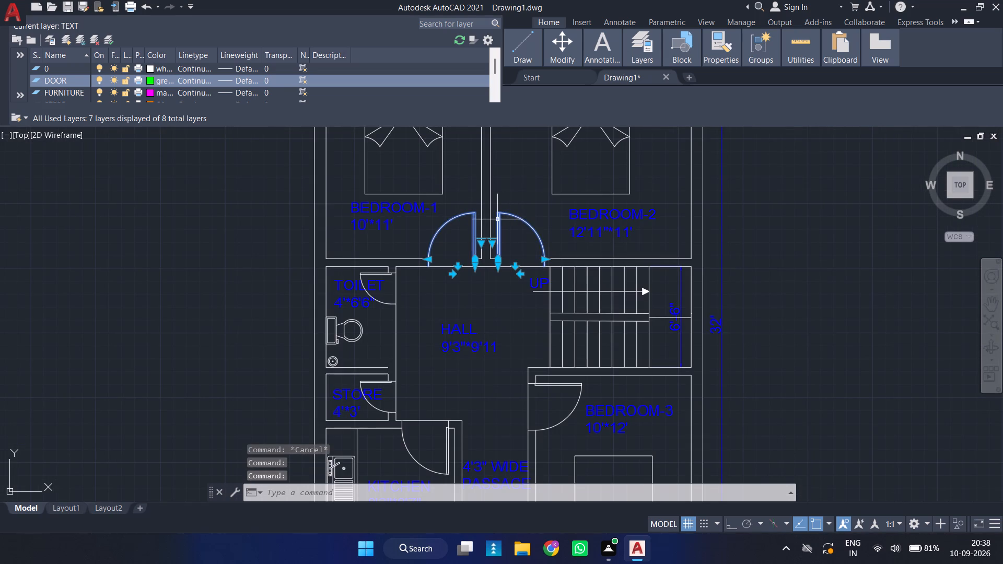
pyautogui.click(656, 62)
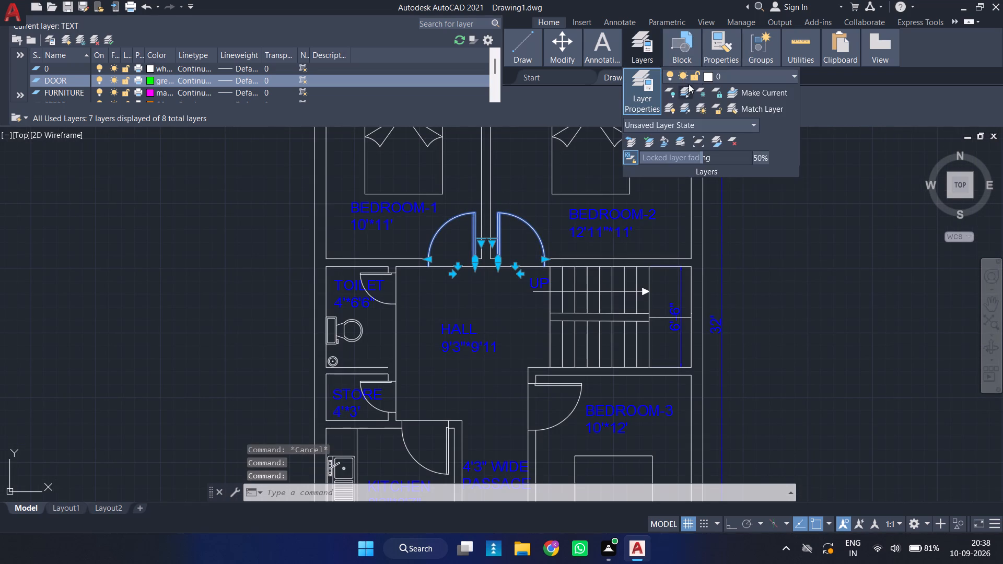
pyautogui.click(698, 77)
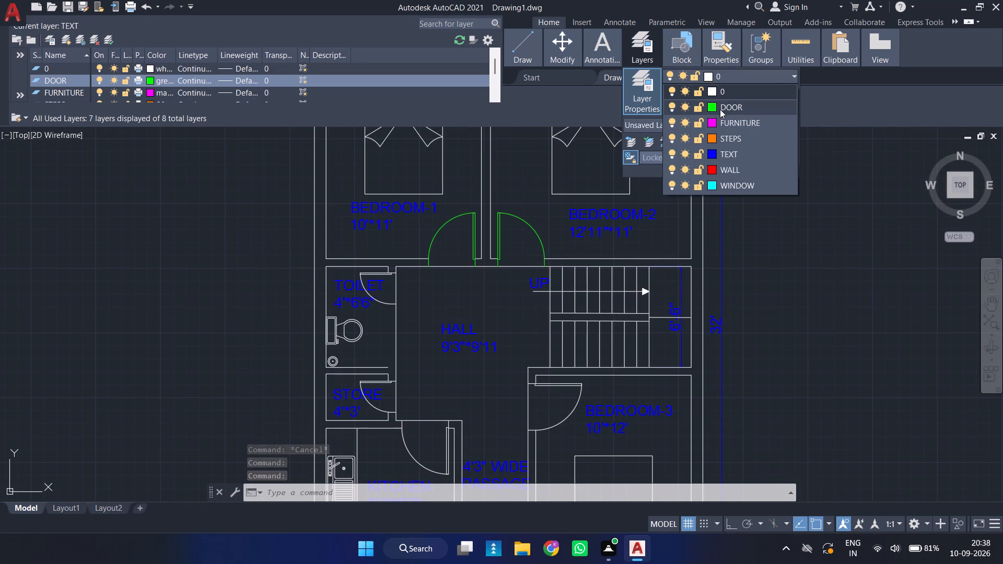
pyautogui.click(720, 109)
# Assign the toilet, store, kitchen, entry and Bedroom-3 doors to the DOOR layer.
pyautogui.moveTo(459, 305); pyautogui.dragTo(494, 227, button='middle')
pyautogui.click(424, 224)
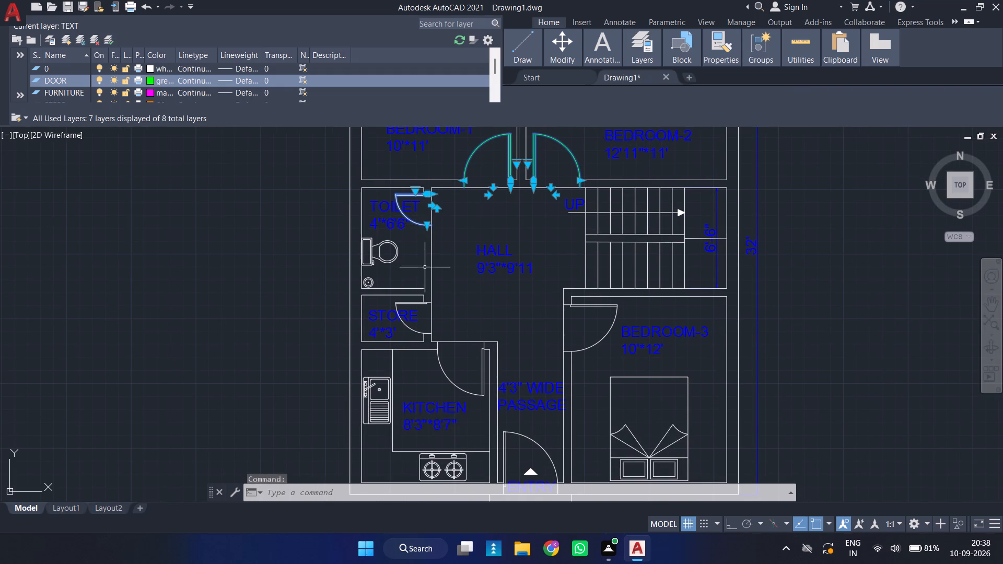
pyautogui.click(425, 332)
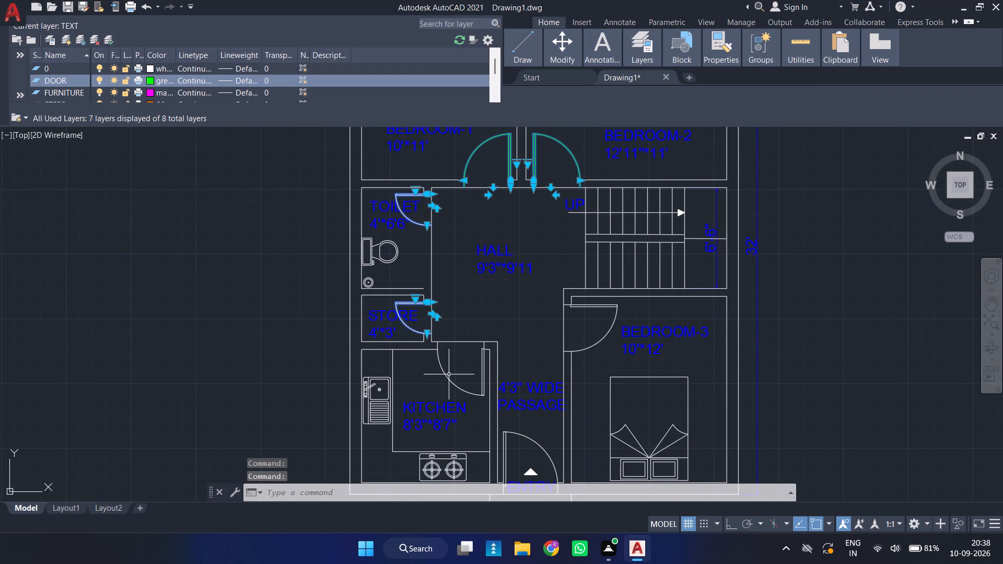
pyautogui.click(448, 381)
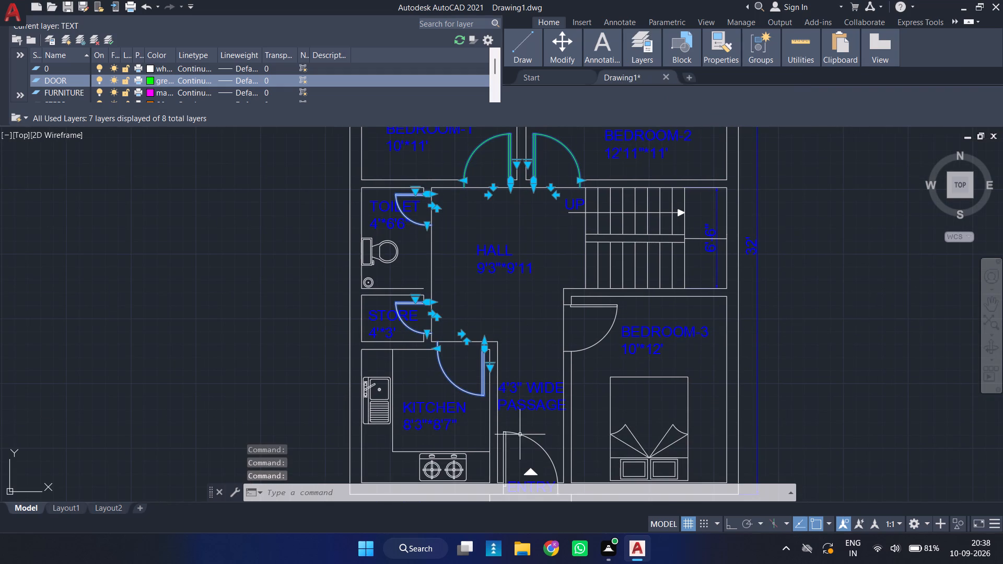
pyautogui.click(520, 435)
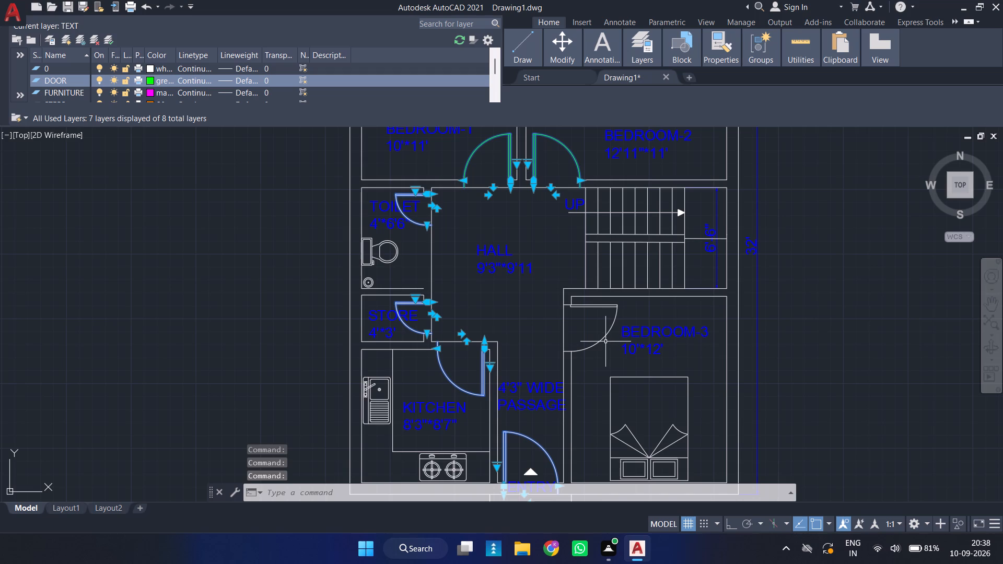
pyautogui.click(605, 336)
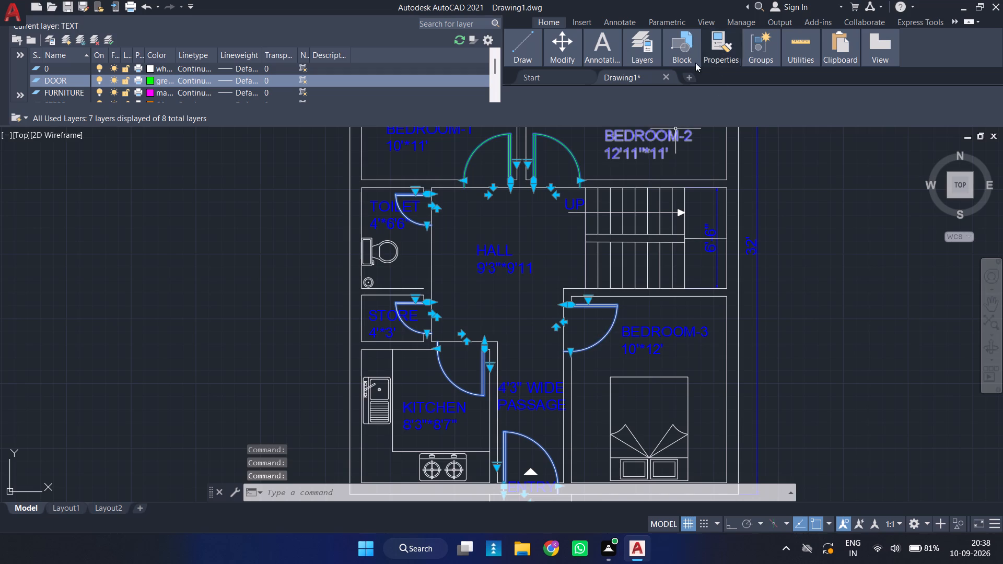
pyautogui.click(642, 63)
pyautogui.click(707, 76)
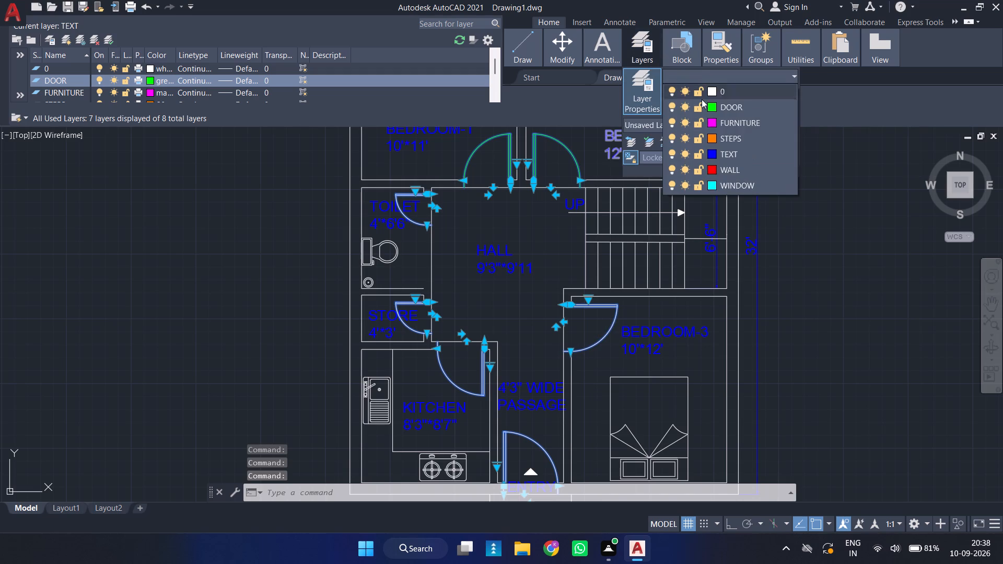
pyautogui.click(706, 110)
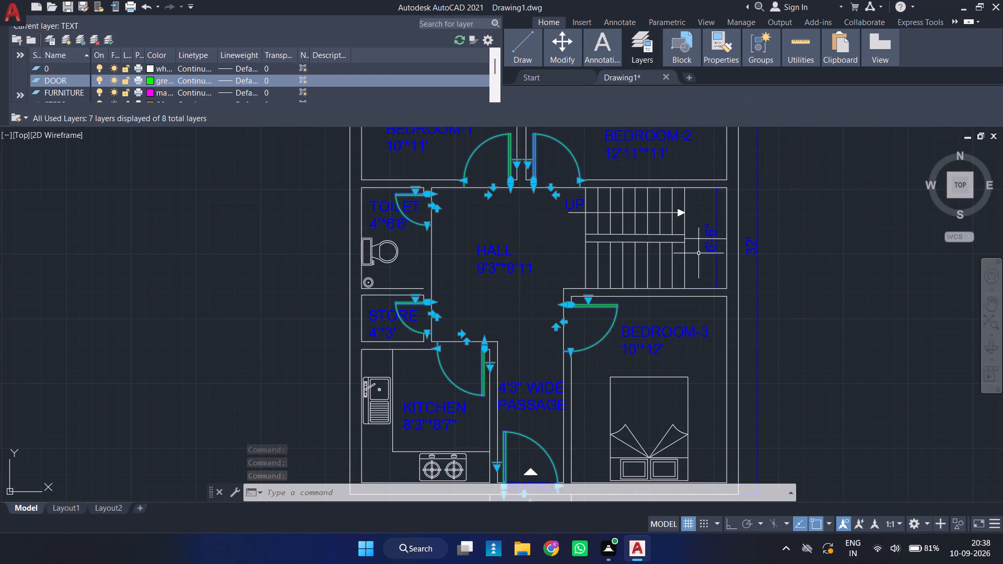
pyautogui.press('Escape')
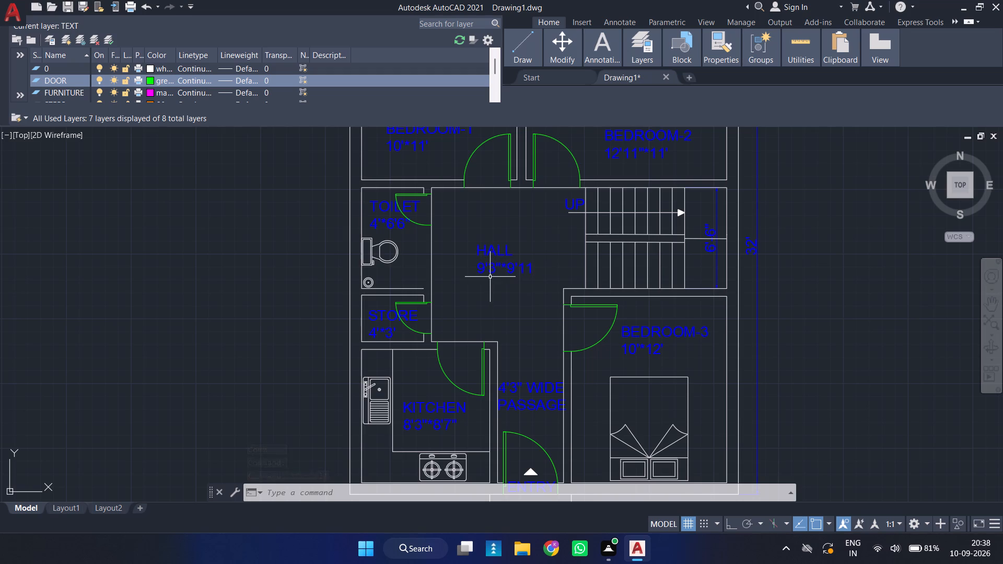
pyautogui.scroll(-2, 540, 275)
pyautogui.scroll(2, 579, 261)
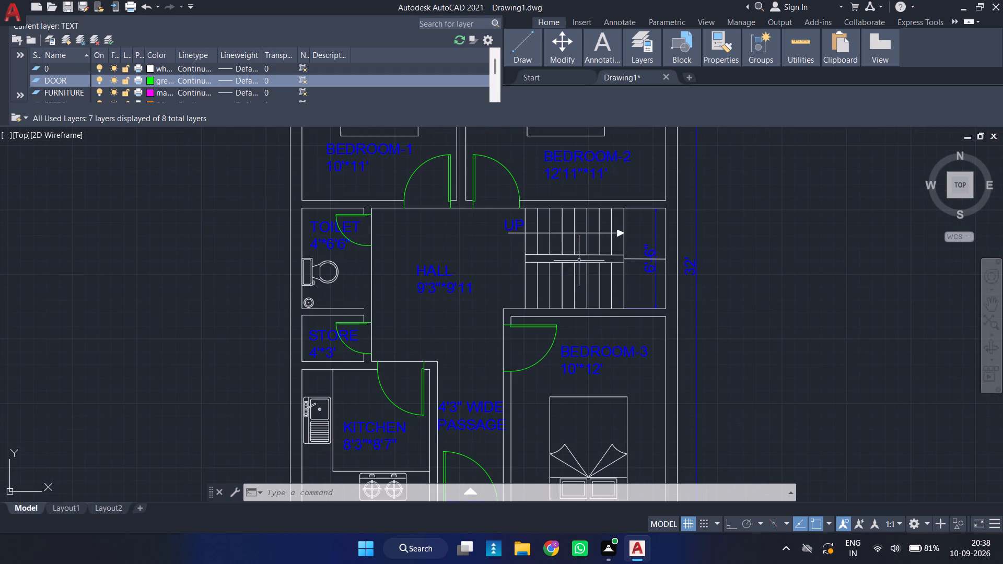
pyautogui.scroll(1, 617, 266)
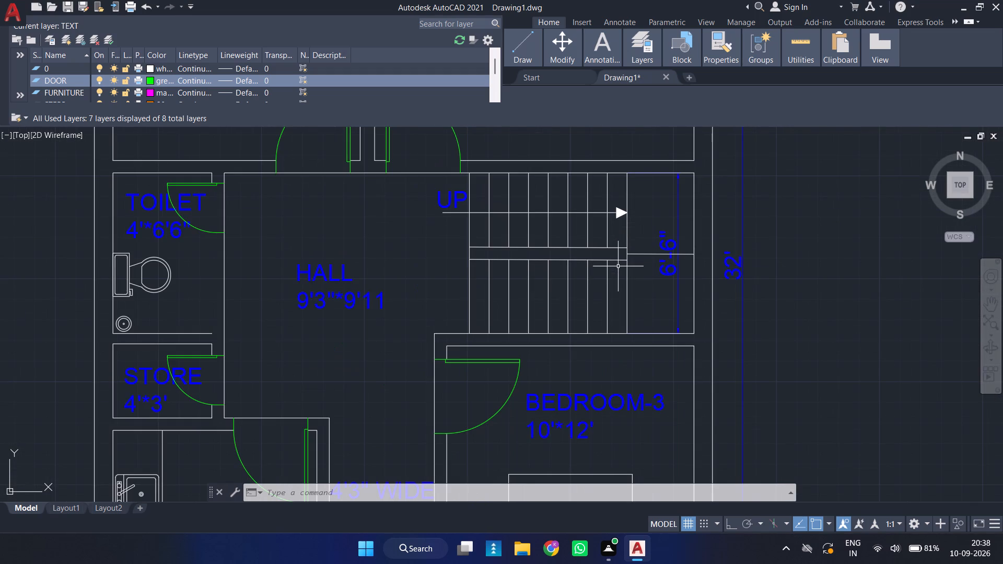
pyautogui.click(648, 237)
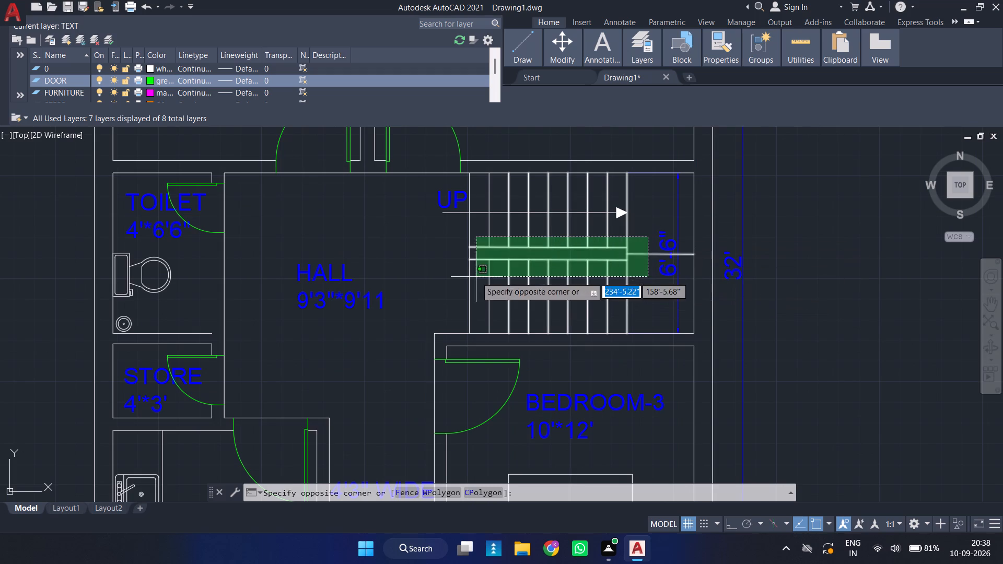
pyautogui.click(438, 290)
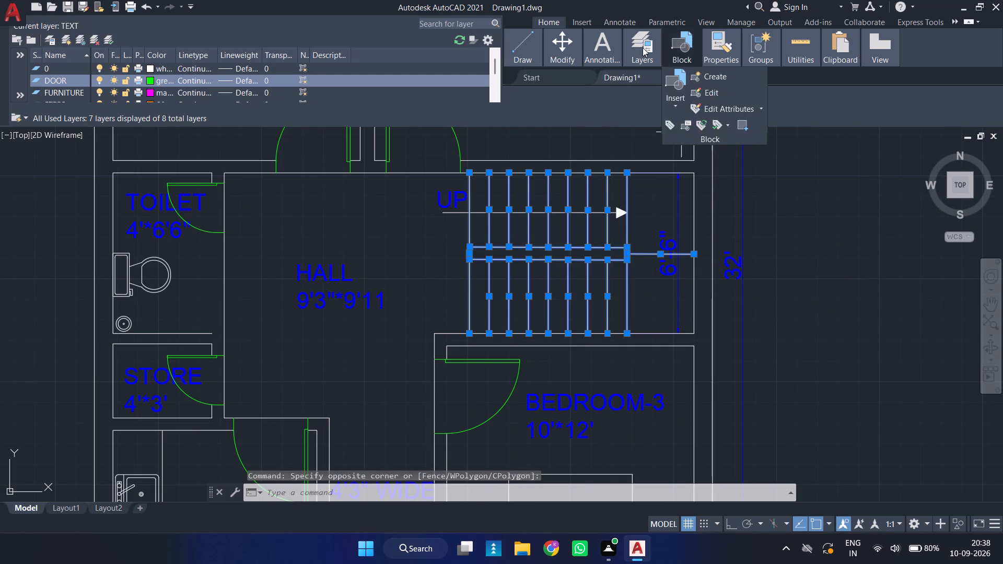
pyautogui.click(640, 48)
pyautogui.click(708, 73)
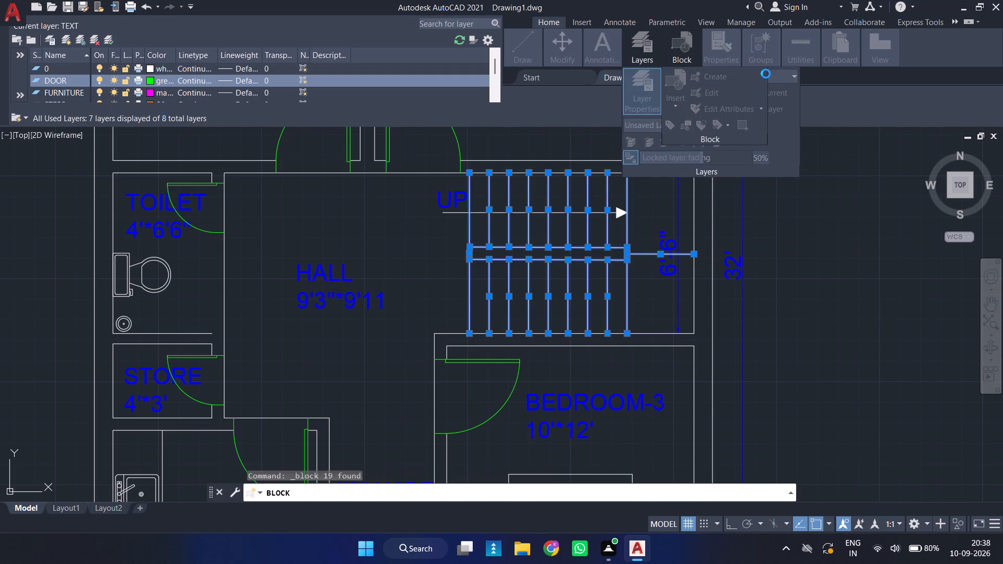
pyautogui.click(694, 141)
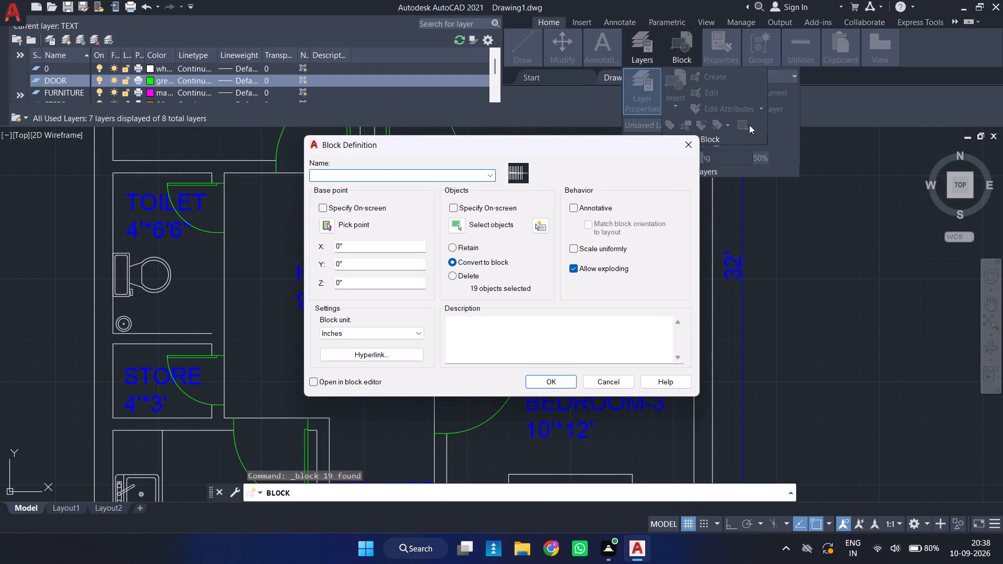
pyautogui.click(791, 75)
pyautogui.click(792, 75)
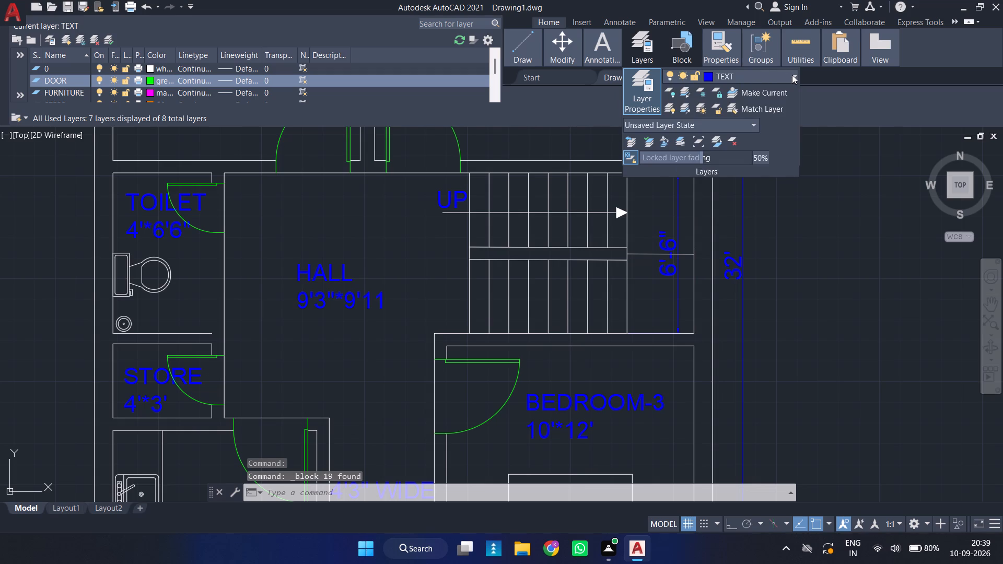
# Make STEPS the current layer.
pyautogui.click(792, 75)
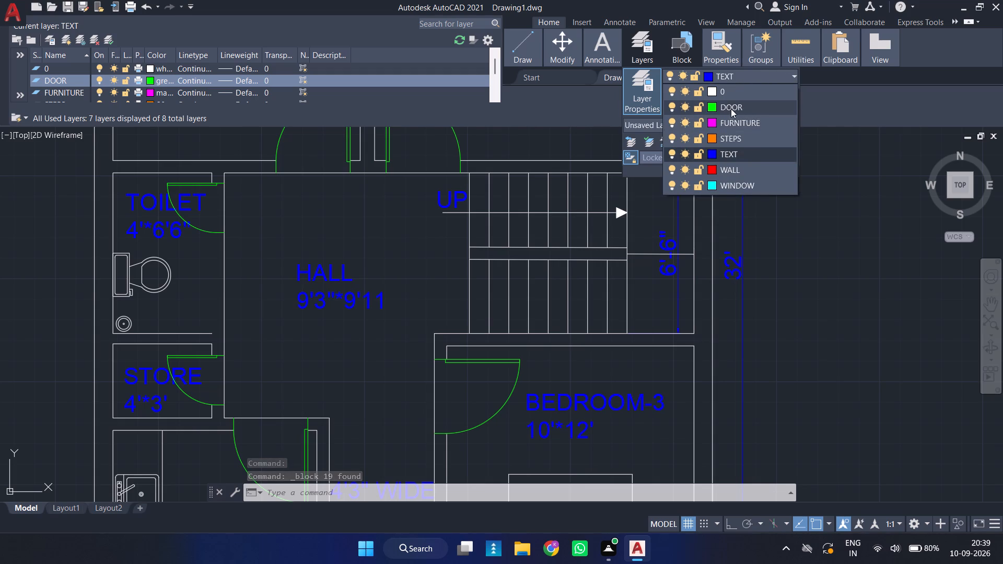
pyautogui.click(730, 133)
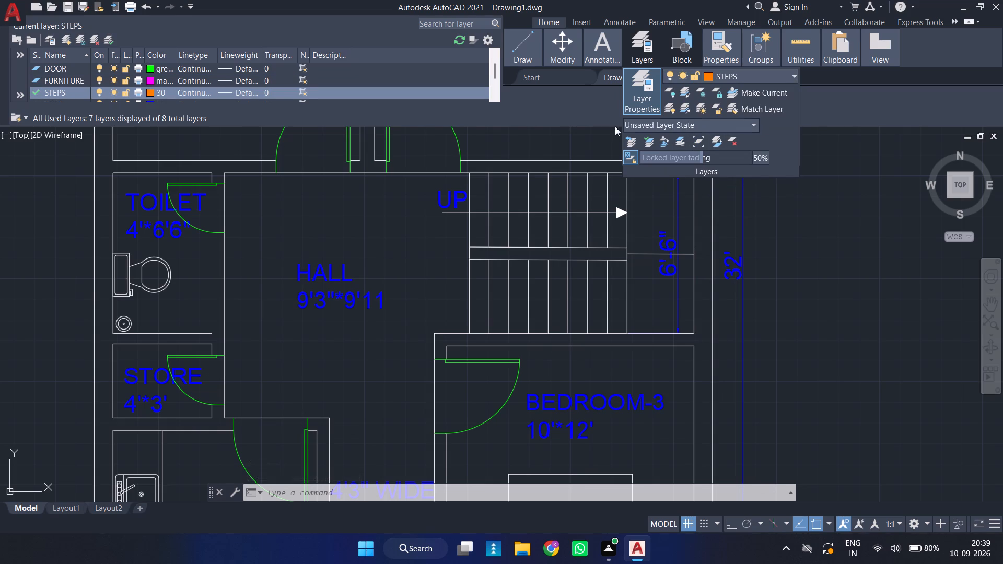
# Assign the staircase treads, middle divider and landing line to the STEPS layer.
pyautogui.click(650, 222)
pyautogui.click(442, 299)
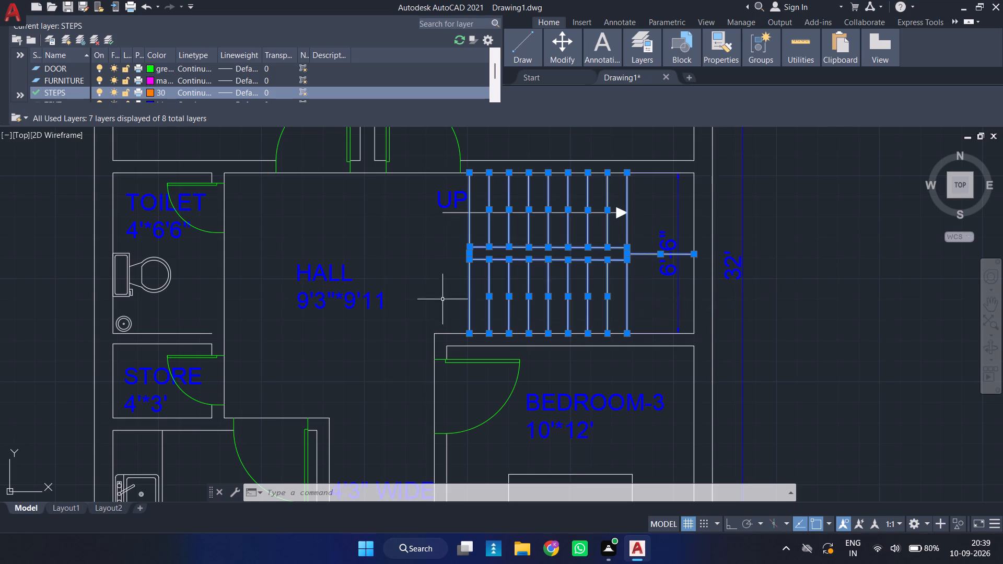
pyautogui.click(646, 56)
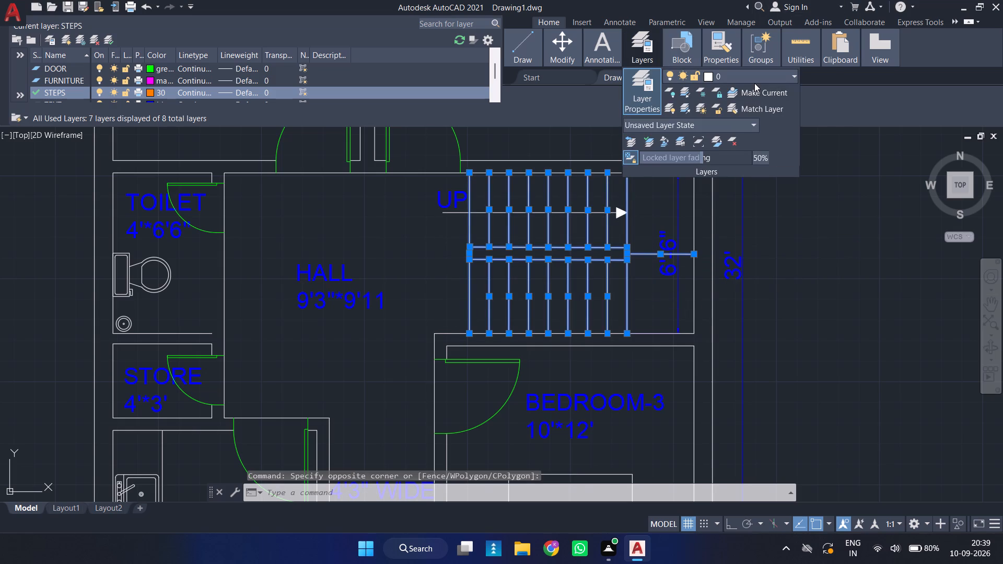
pyautogui.click(754, 81)
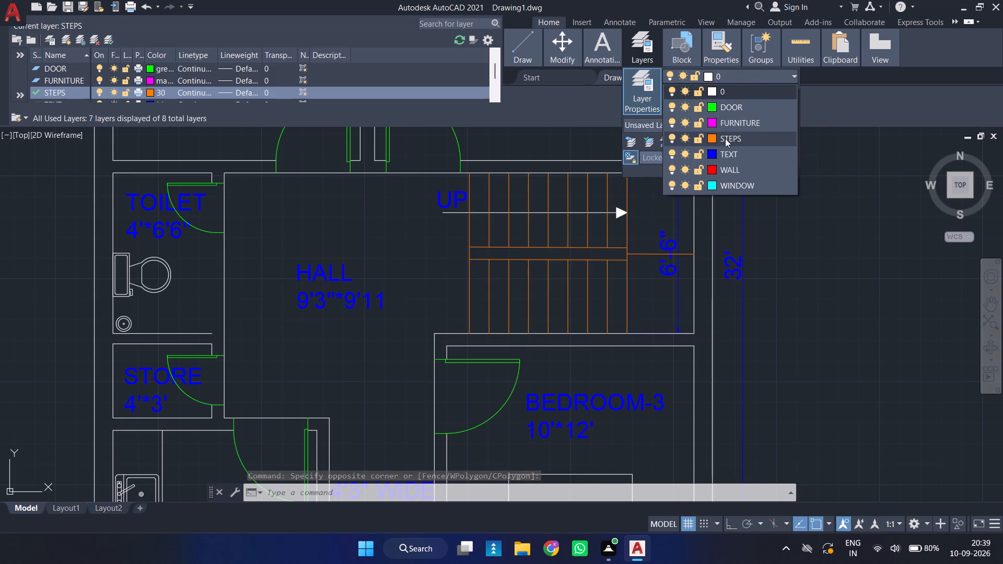
pyautogui.click(725, 138)
pyautogui.press('Escape')
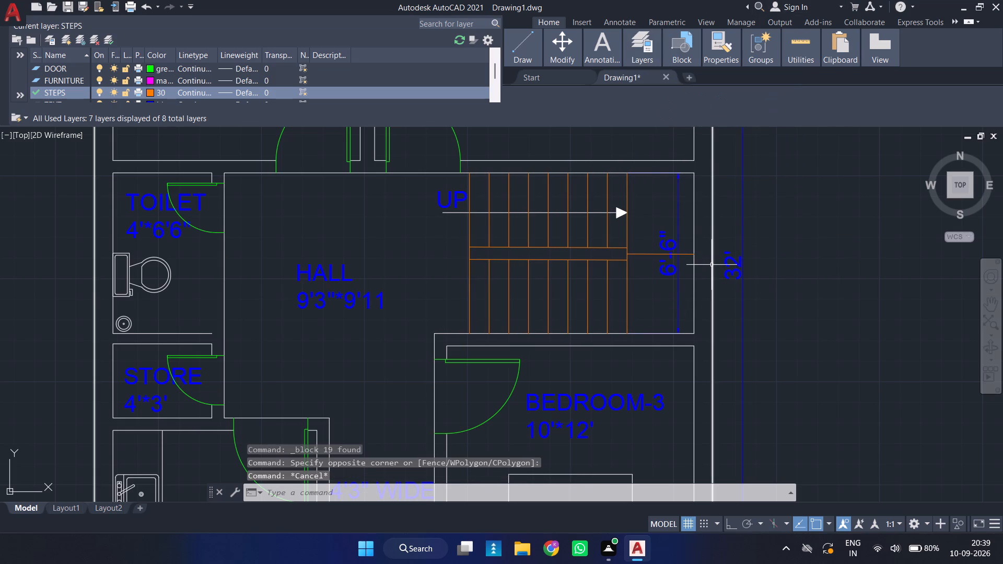
# Assign the three bedroom beds, kitchen sink and stove, toilet seat and the small round toilet fixture to the FURNITURE layer.
pyautogui.scroll(-2, 717, 264)
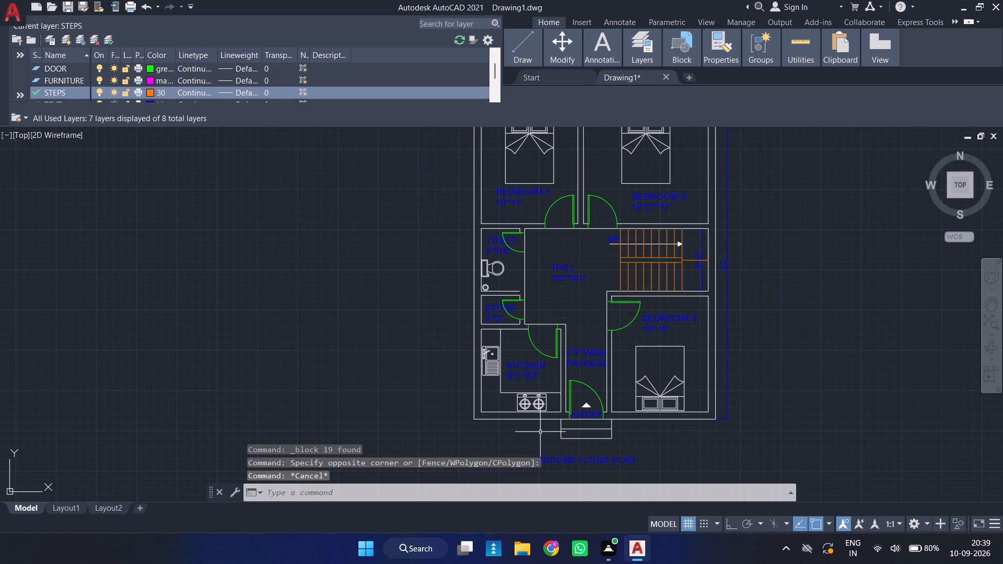
pyautogui.moveTo(512, 431); pyautogui.dragTo(556, 394, button='middle')
pyautogui.scroll(1, 512, 431)
pyautogui.scroll(1, 577, 367)
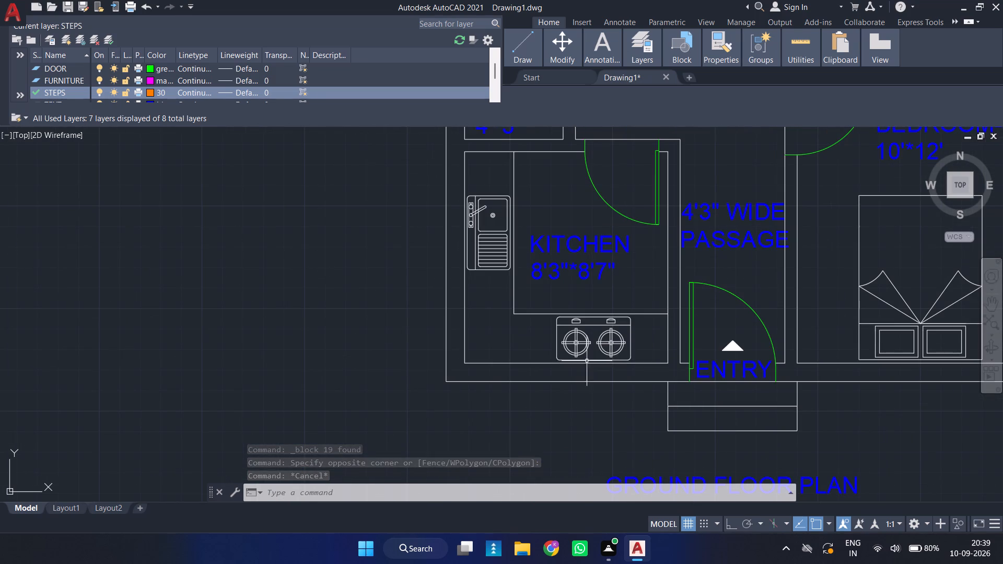
pyautogui.scroll(-2, 651, 240)
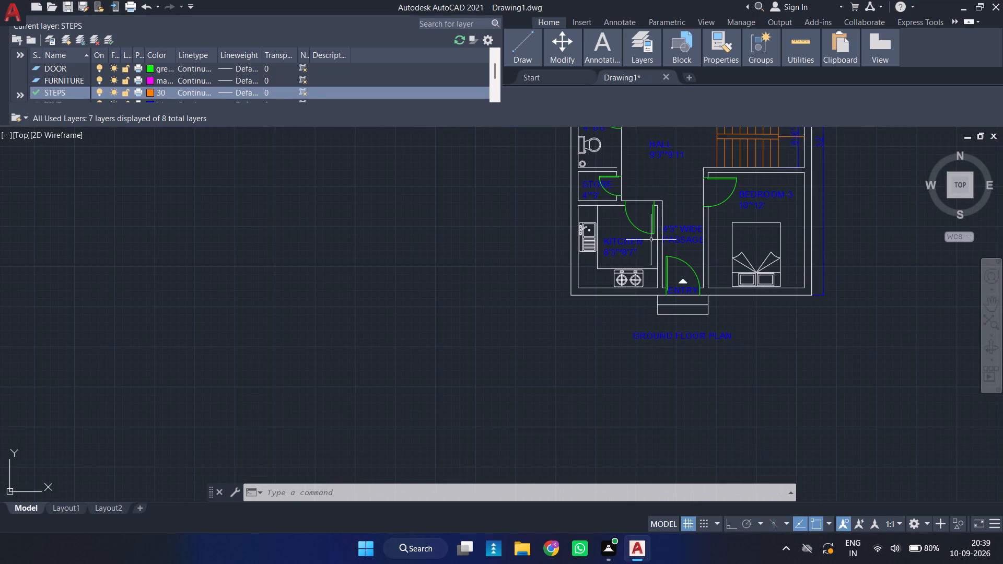
pyautogui.moveTo(679, 155); pyautogui.dragTo(506, 277, button='middle')
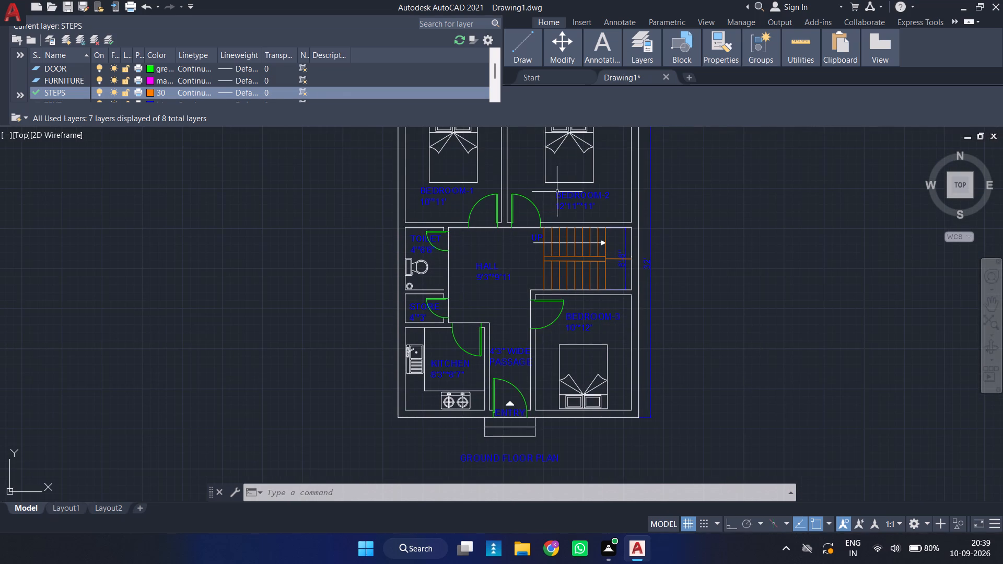
pyautogui.click(600, 157)
pyautogui.click(570, 159)
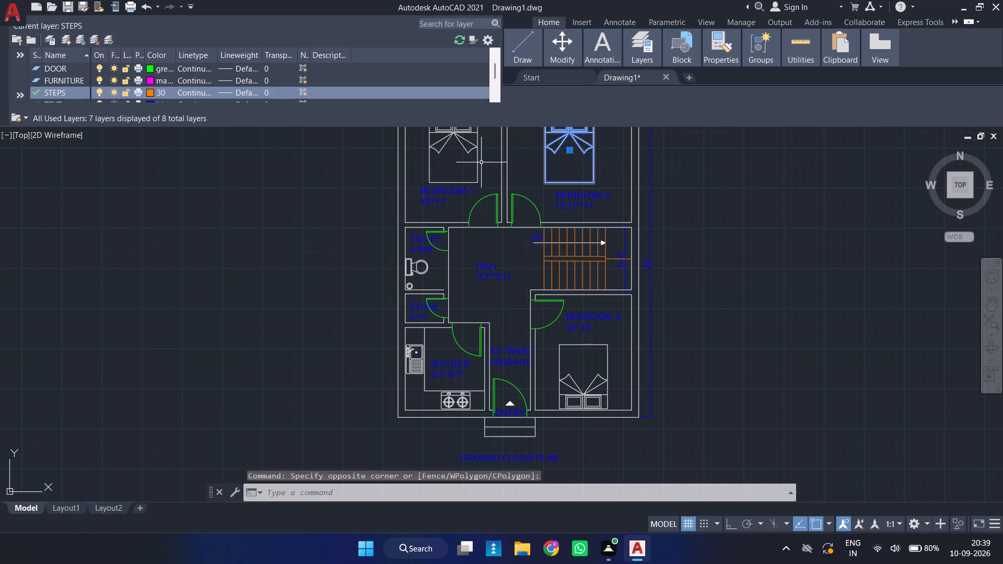
pyautogui.click(477, 161)
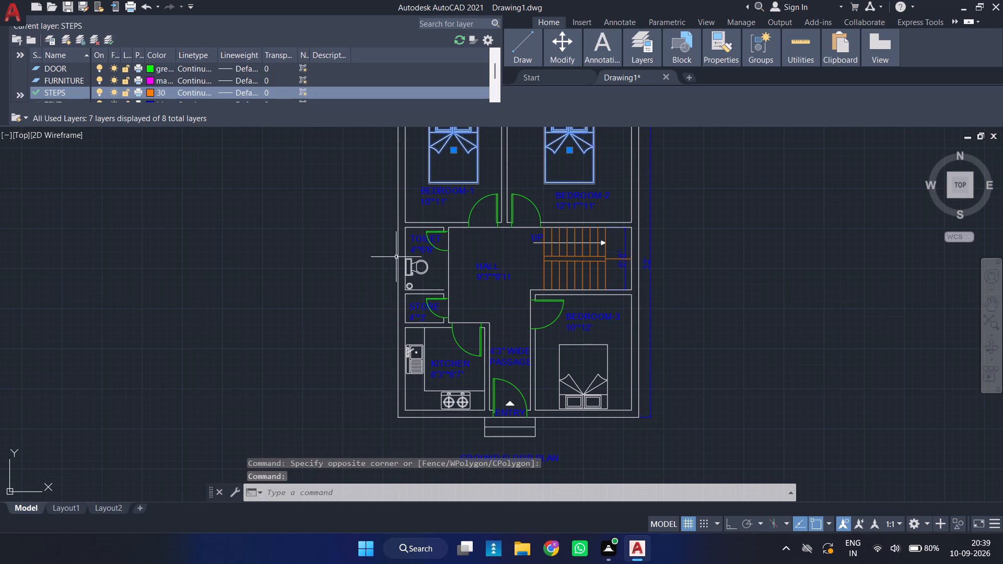
pyautogui.scroll(1, 418, 361)
pyautogui.click(418, 361)
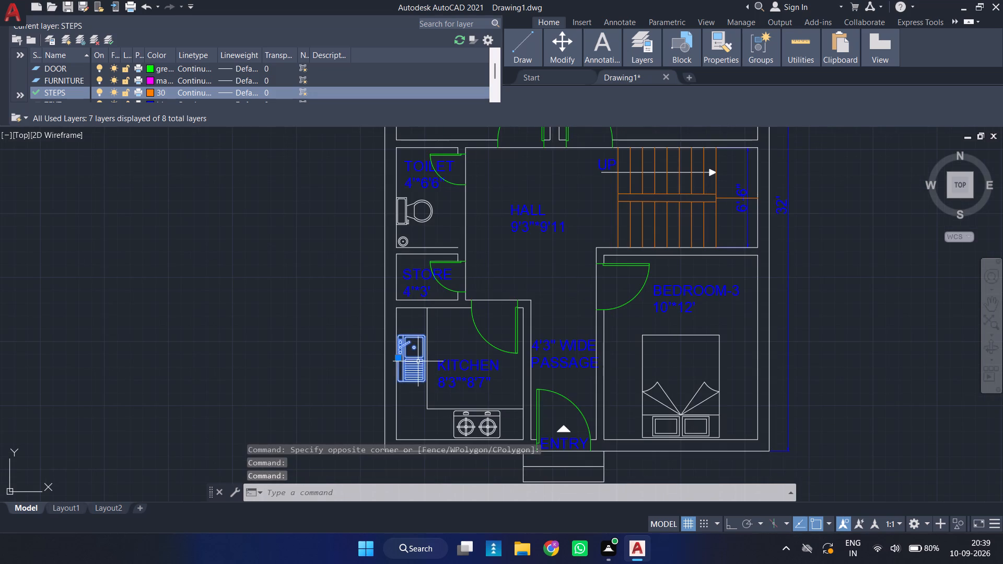
pyautogui.click(476, 432)
pyautogui.click(460, 429)
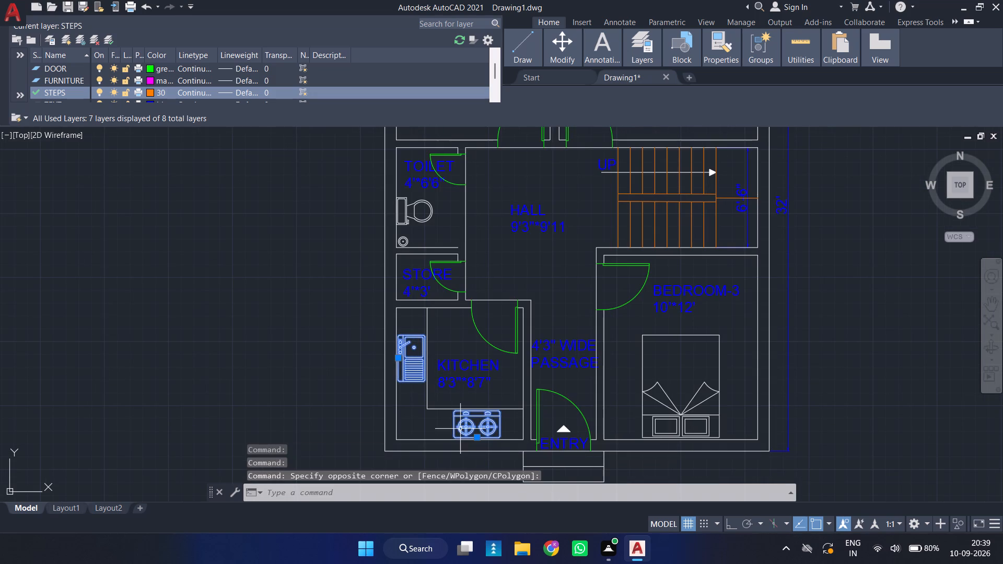
pyautogui.click(407, 210)
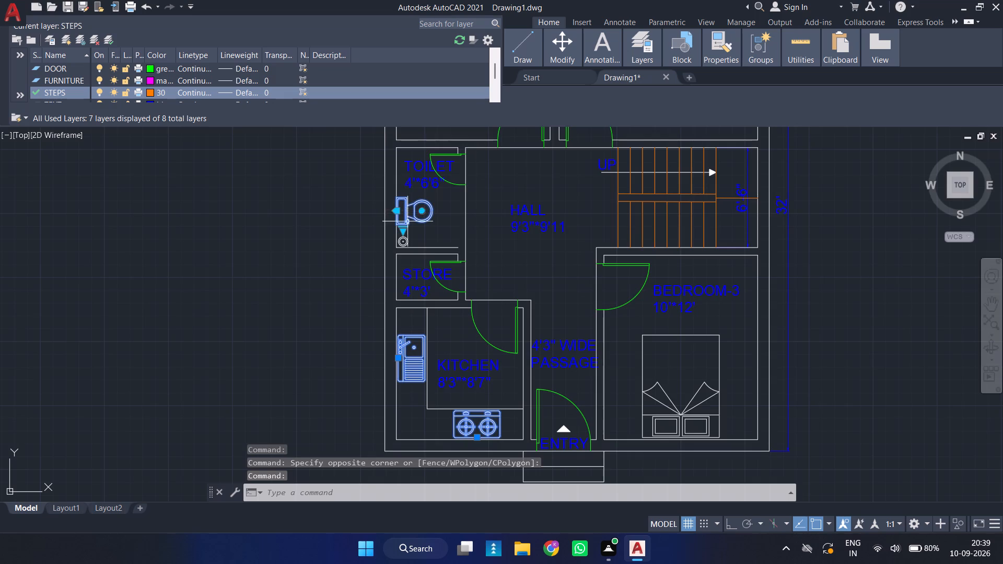
pyautogui.scroll(2, 407, 221)
pyautogui.click(410, 254)
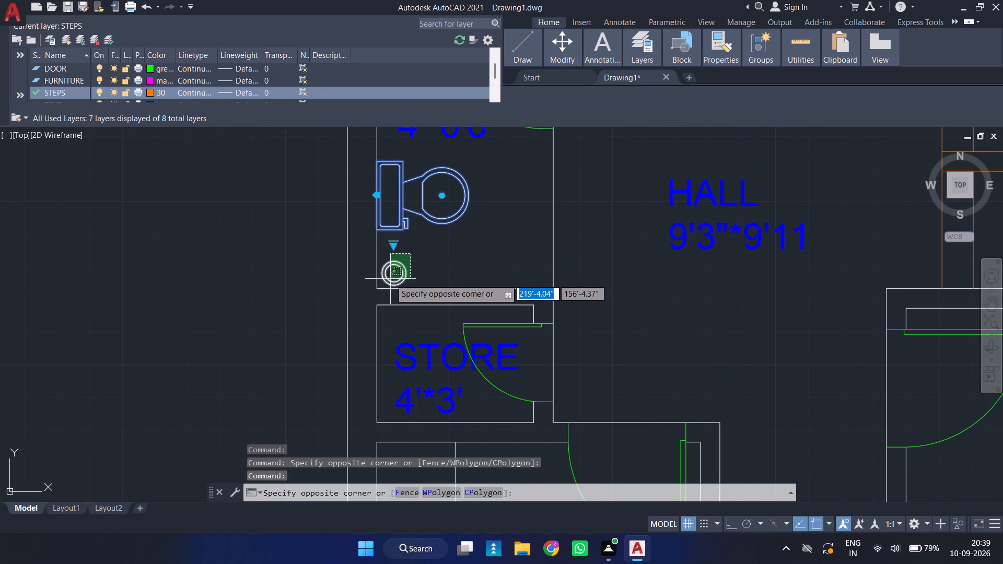
pyautogui.click(390, 279)
pyautogui.scroll(-2, 445, 279)
pyautogui.moveTo(599, 335); pyautogui.dragTo(567, 260, button='middle')
pyautogui.click(678, 380)
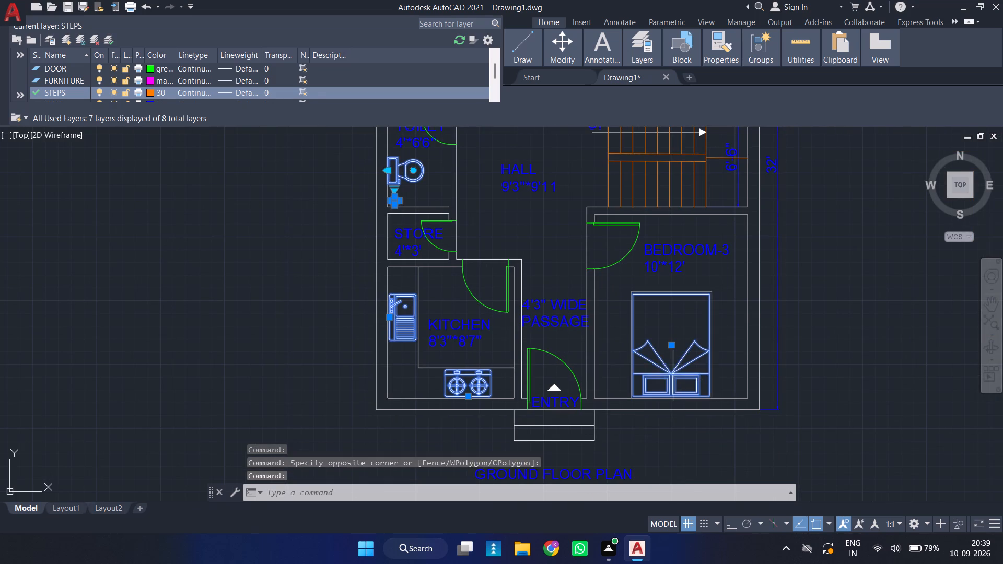
pyautogui.scroll(-2, 705, 290)
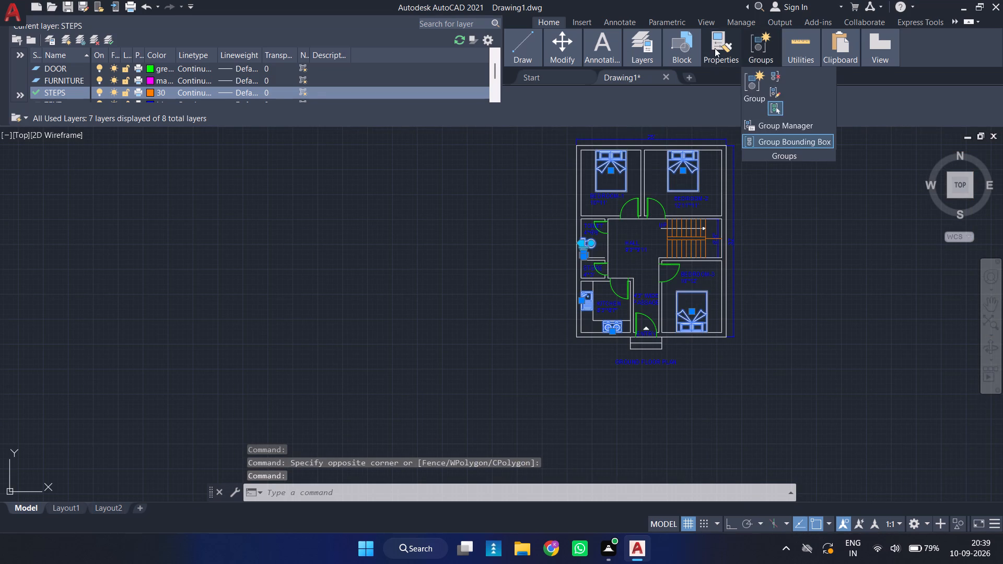
pyautogui.click(650, 52)
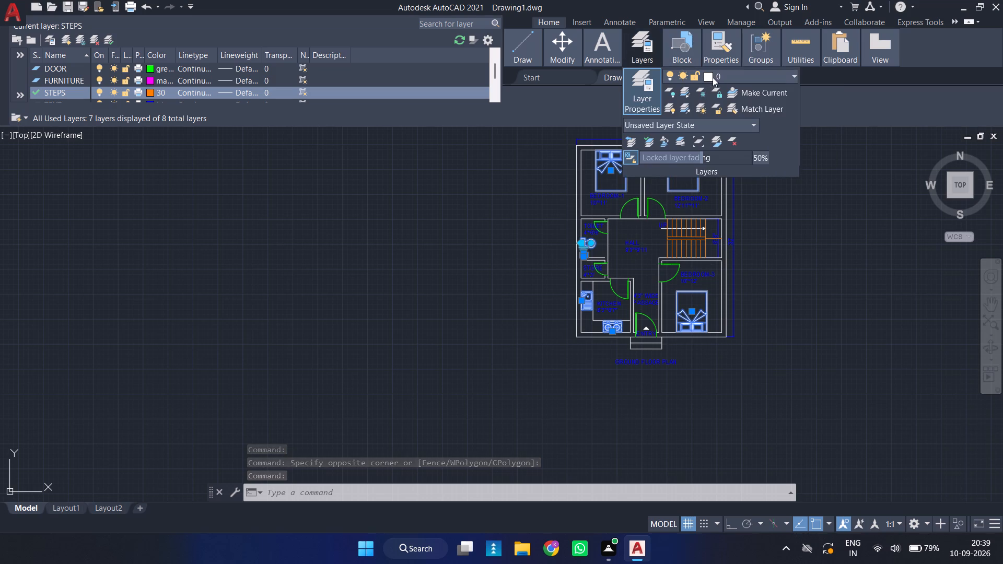
pyautogui.click(719, 76)
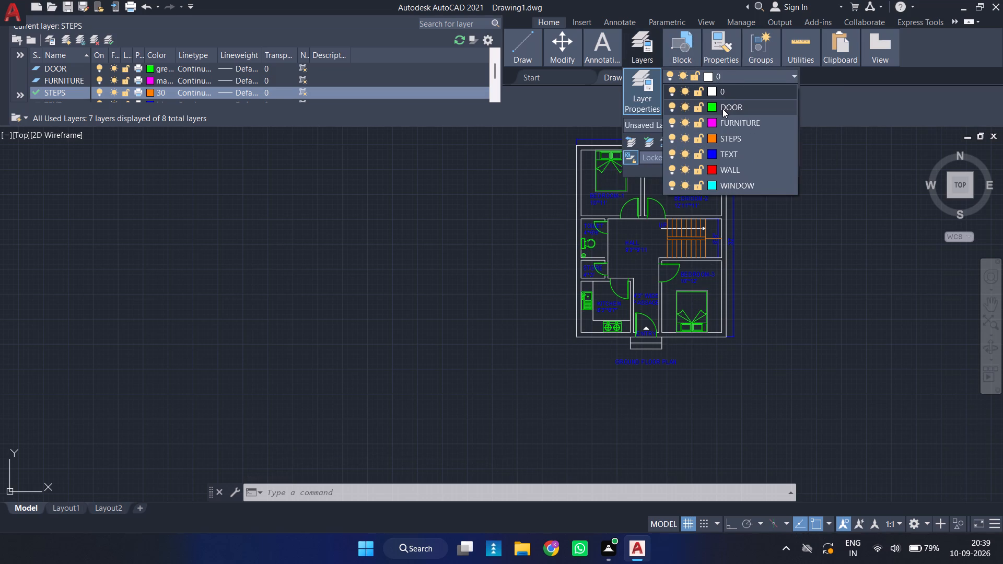
pyautogui.click(721, 121)
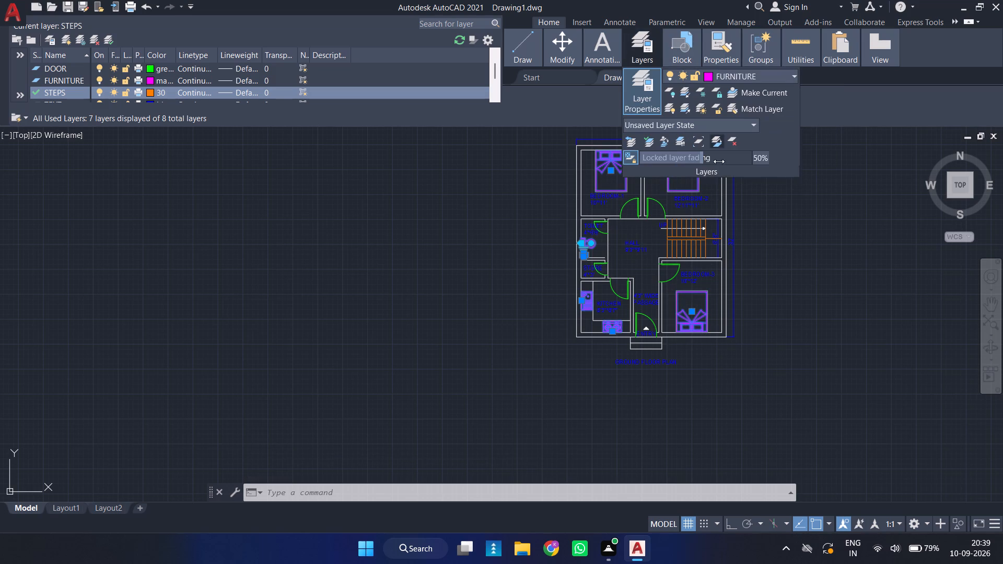
pyautogui.press('Escape')
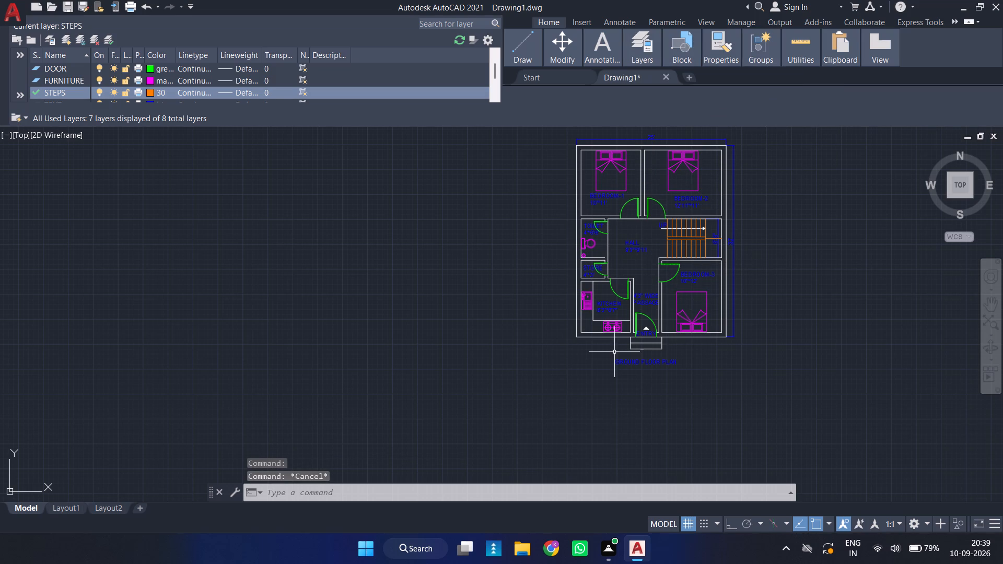
# Assign the staircase UP arrow's line and arrowhead to the TEXT layer.
pyautogui.moveTo(632, 335); pyautogui.dragTo(568, 328, button='middle')
pyautogui.scroll(2, 572, 326)
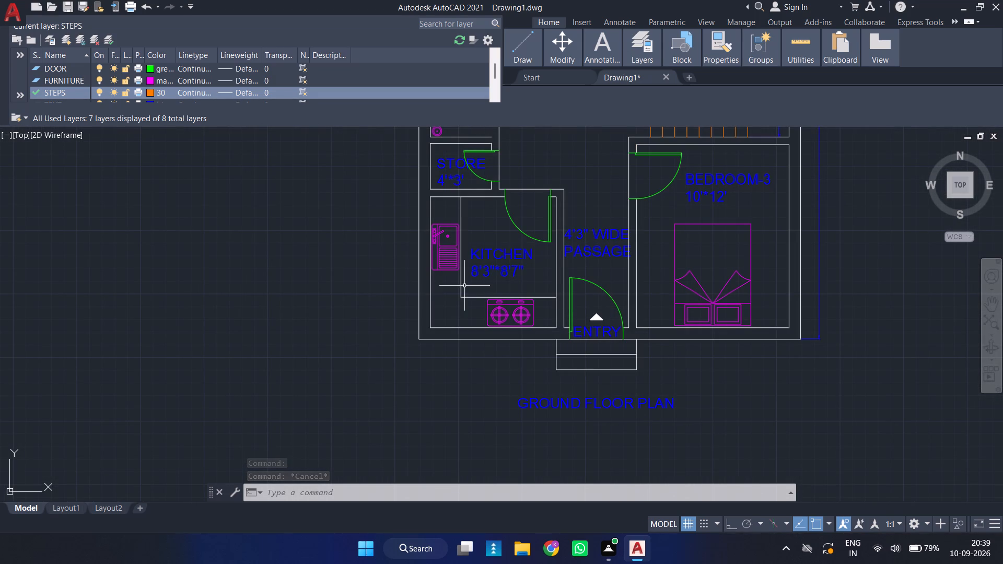
pyautogui.moveTo(479, 222); pyautogui.dragTo(434, 262, button='middle')
pyautogui.scroll(-1, 433, 263)
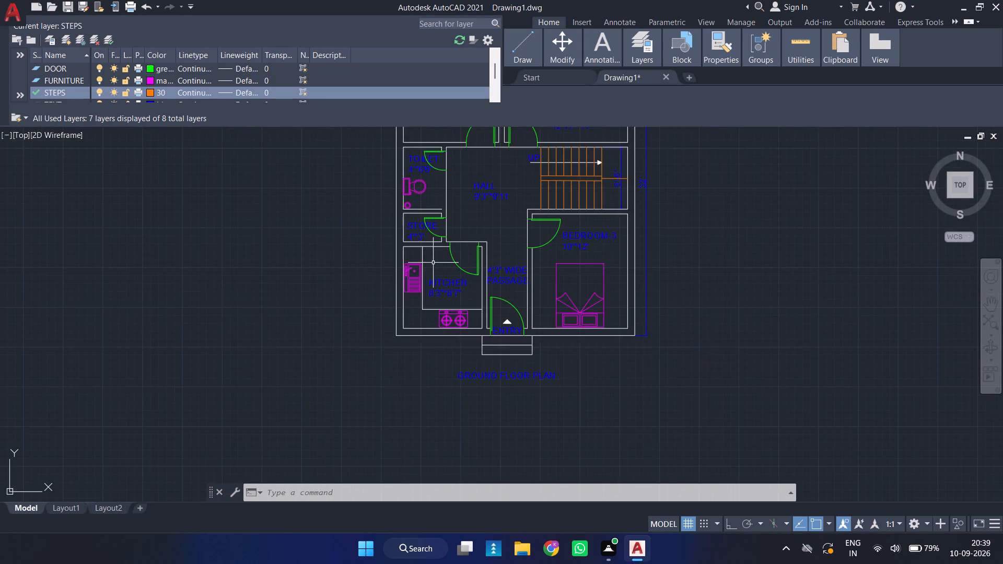
pyautogui.scroll(-1, 433, 263)
pyautogui.moveTo(497, 187); pyautogui.dragTo(495, 238, button='middle')
pyautogui.scroll(1, 498, 237)
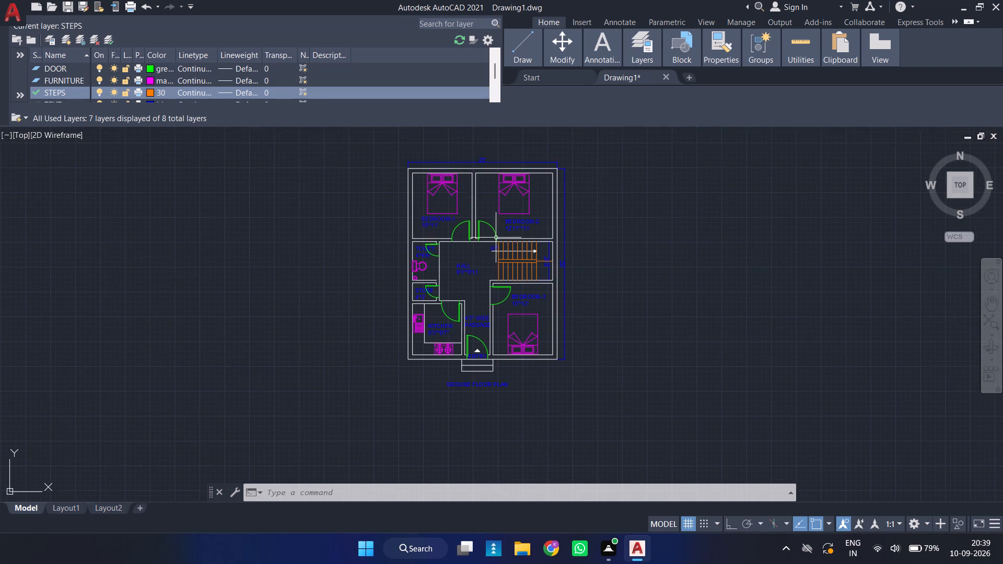
pyautogui.scroll(2, 508, 238)
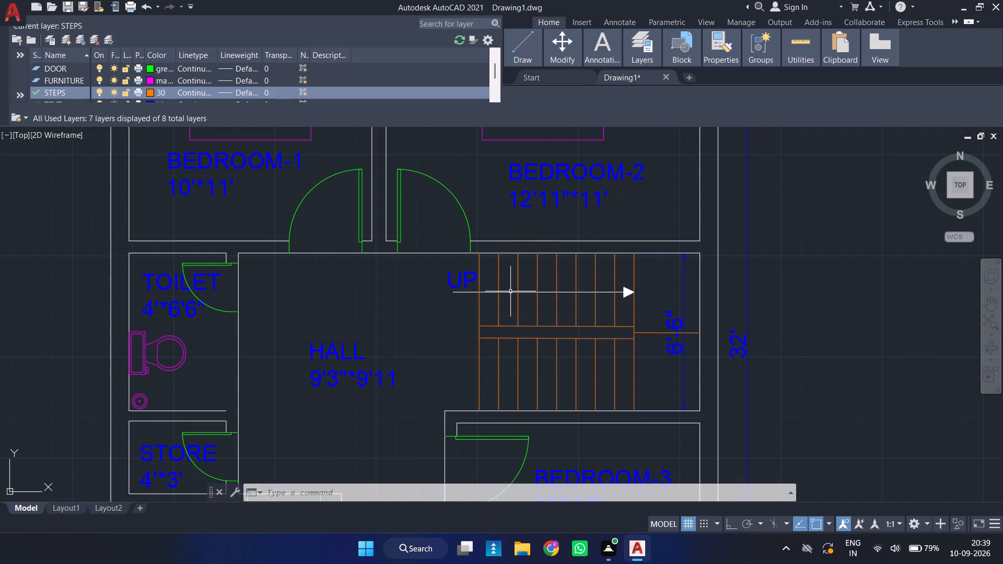
pyautogui.click(509, 292)
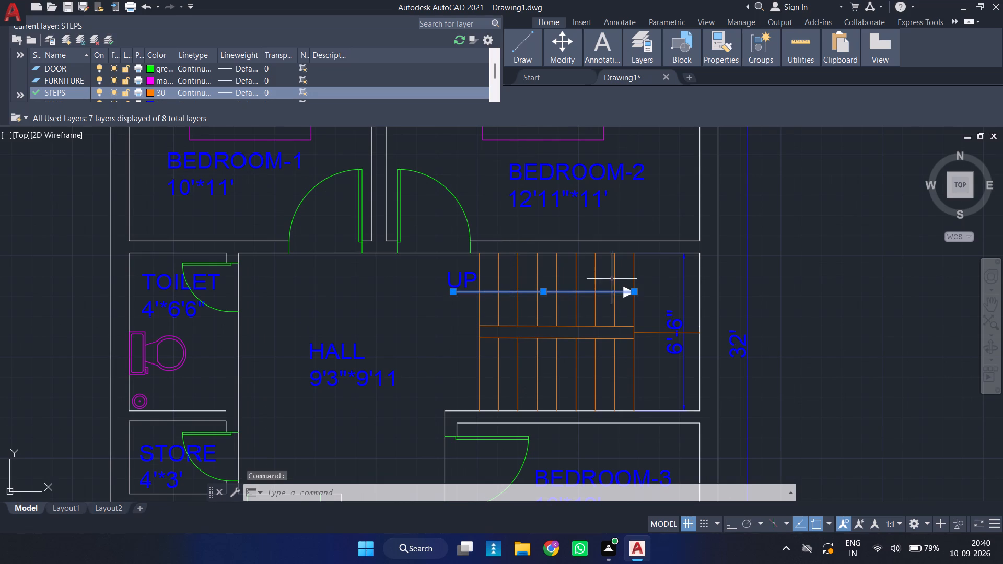
pyautogui.click(607, 284)
pyautogui.click(641, 309)
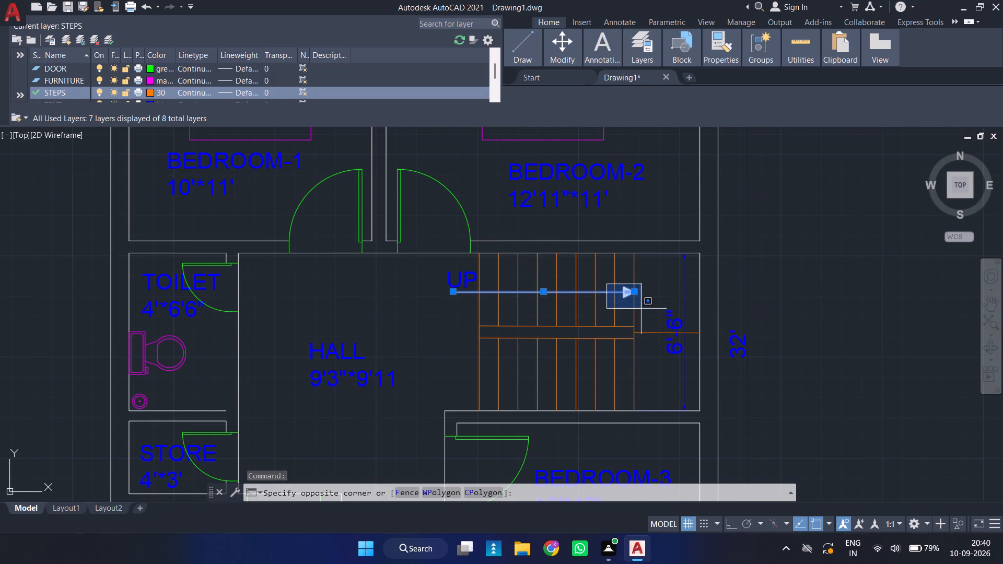
pyautogui.click(648, 55)
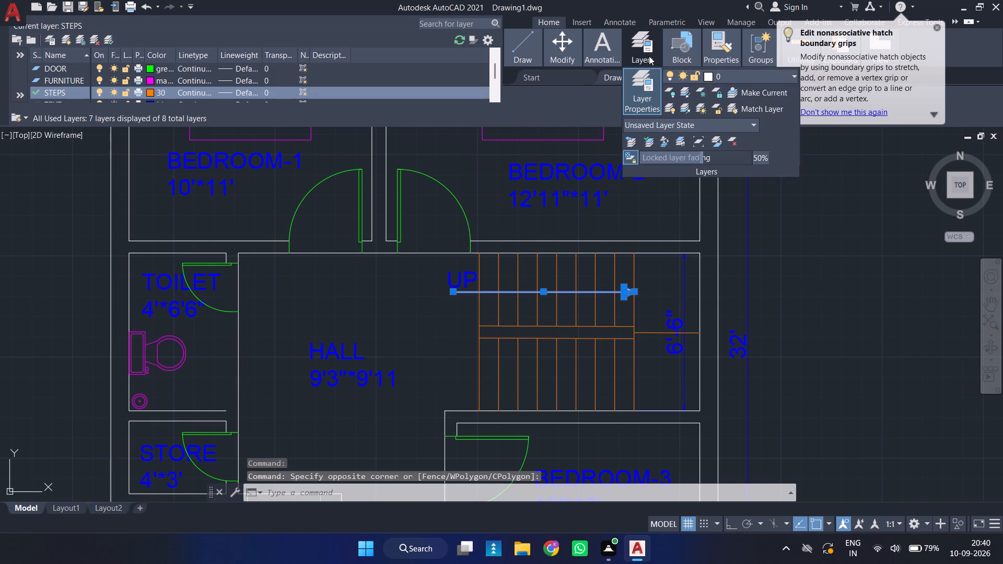
pyautogui.click(697, 76)
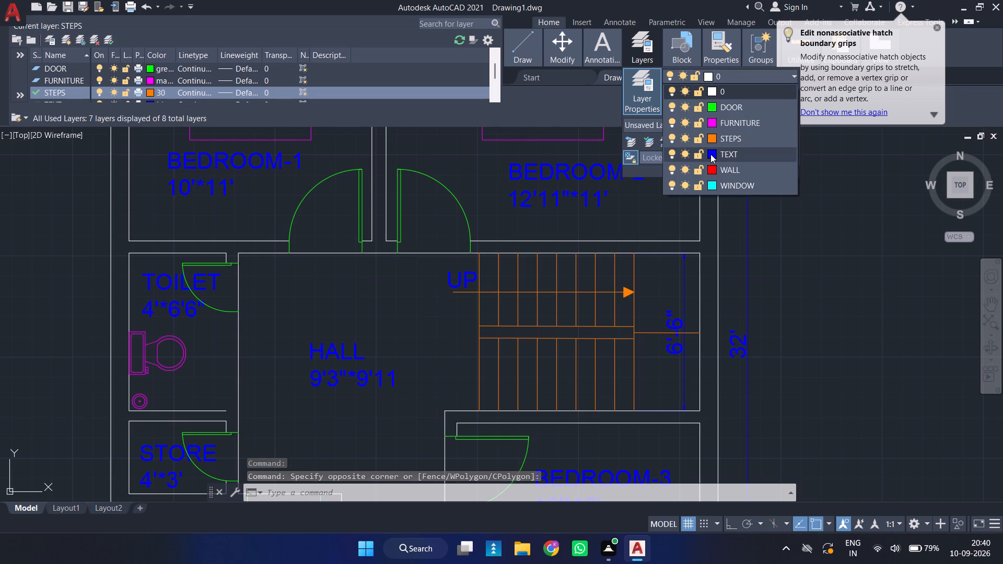
pyautogui.click(710, 155)
pyautogui.press('Escape')
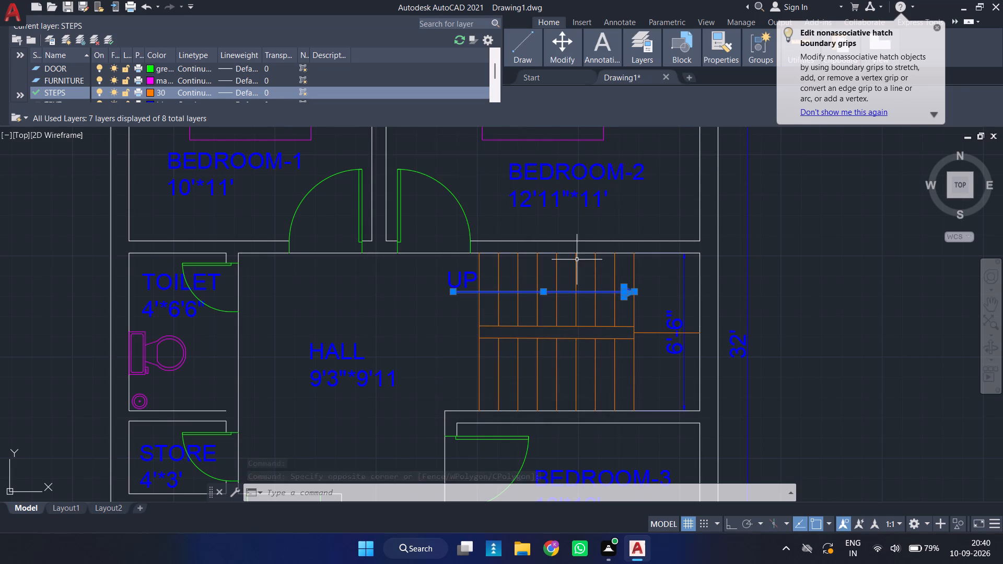
pyautogui.press('Escape')
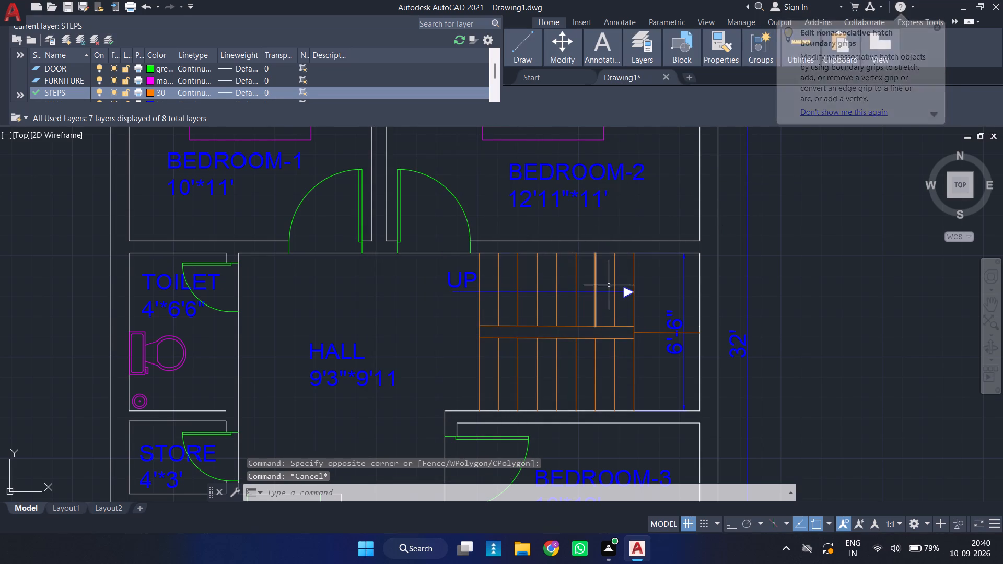
pyautogui.scroll(-3, 771, 269)
pyautogui.press('Escape')
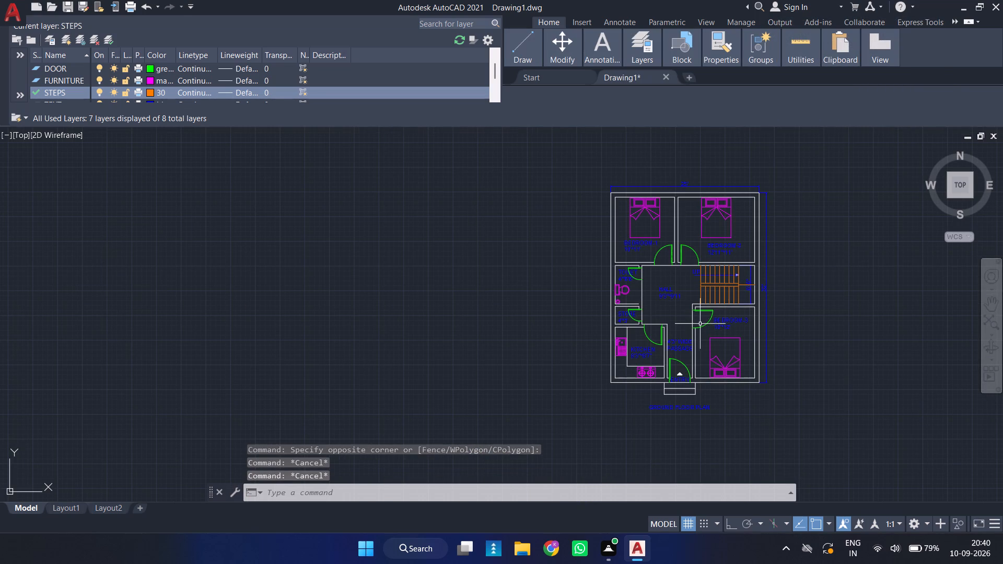
# Turn off the DOOR, FURNITURE, STEPS and TEXT layers, including STEPS as the current layer.
pyautogui.click(99, 64)
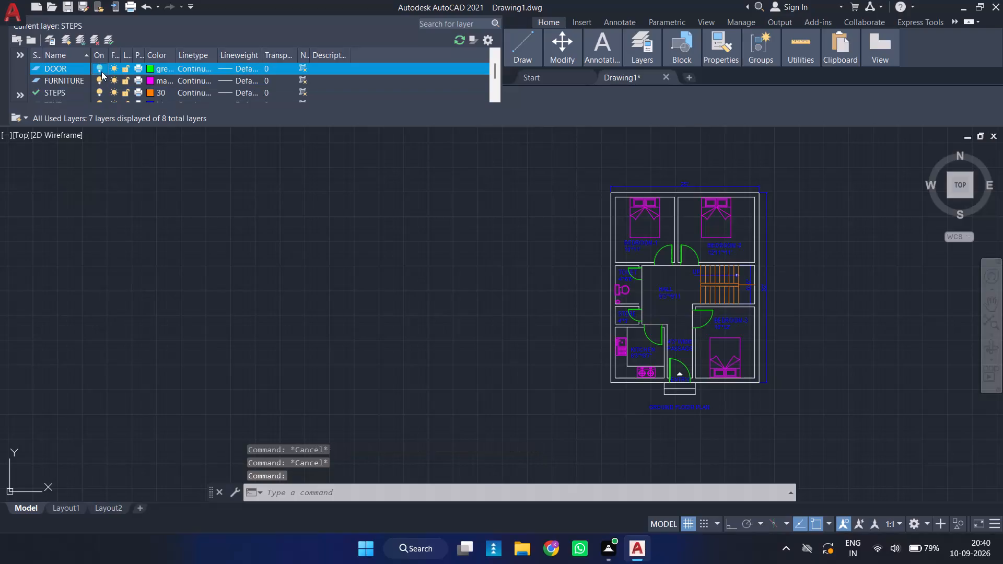
pyautogui.click(97, 79)
pyautogui.click(98, 89)
pyautogui.scroll(-2, 98, 89)
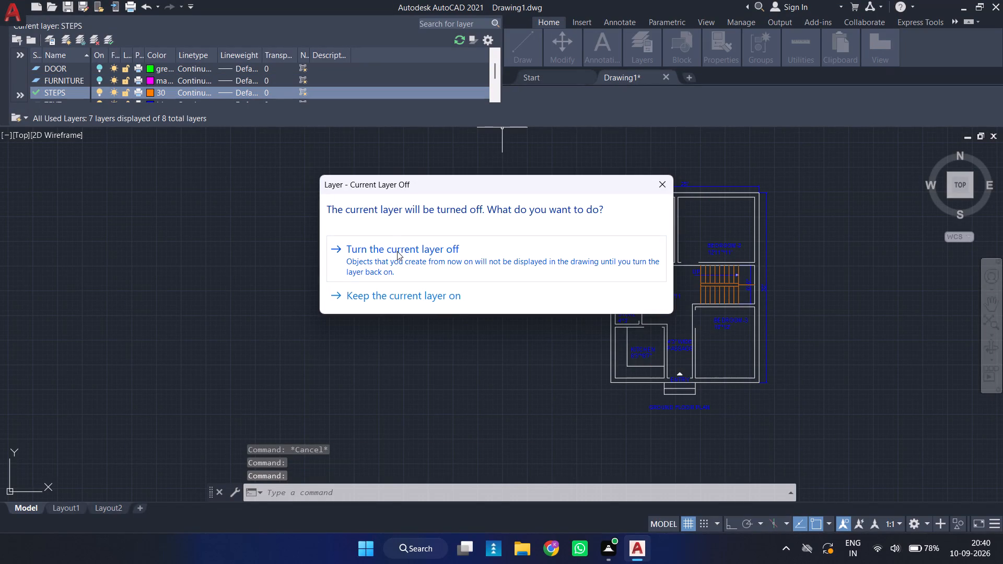
pyautogui.click(397, 251)
pyautogui.scroll(-2, 106, 61)
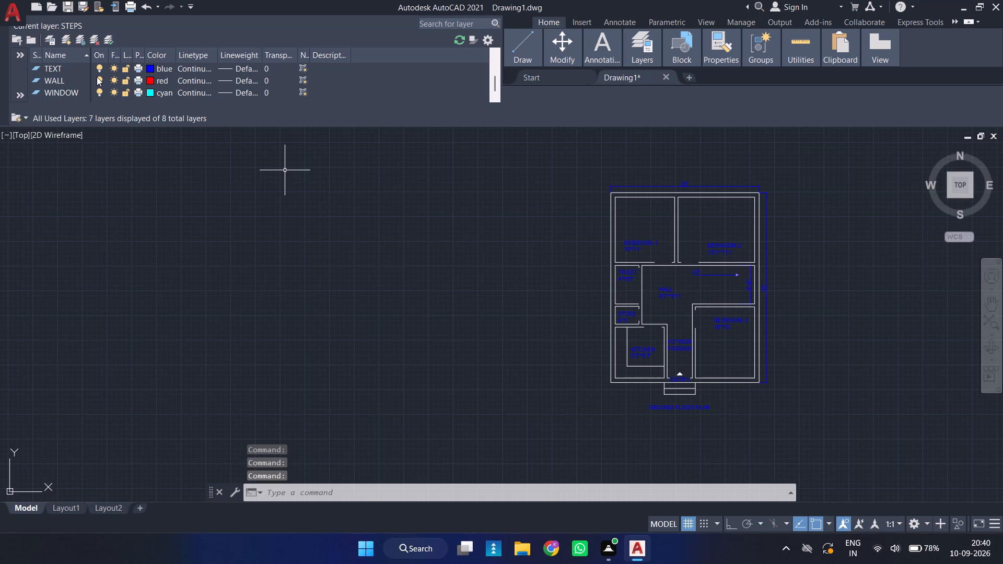
pyautogui.click(99, 68)
# Assign all remaining visible objects, including the walls, kitchen counter and entrance step lines, to the WALL layer.
pyautogui.scroll(2, 103, 71)
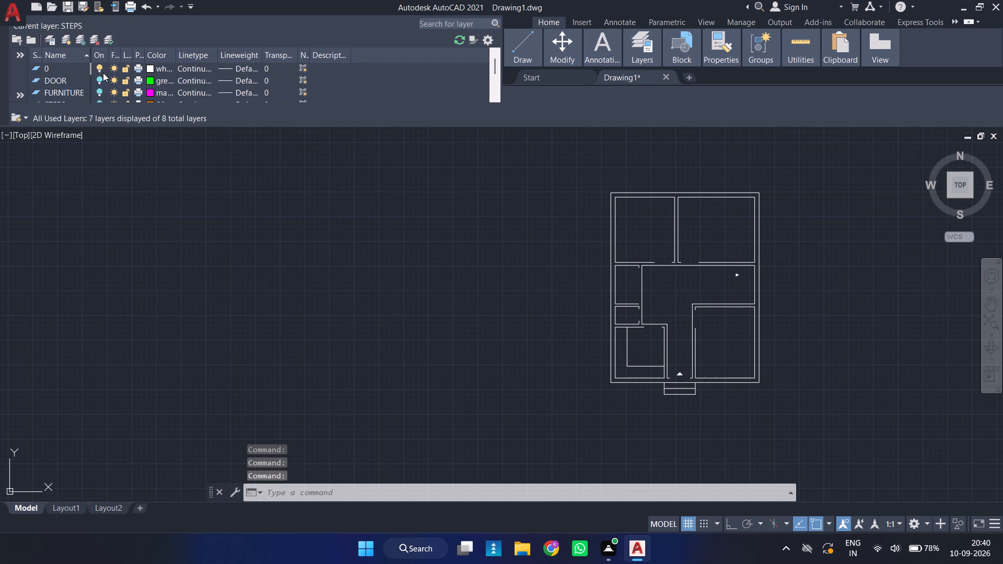
pyautogui.scroll(2, 101, 77)
pyautogui.moveTo(815, 172); pyautogui.dragTo(820, 171)
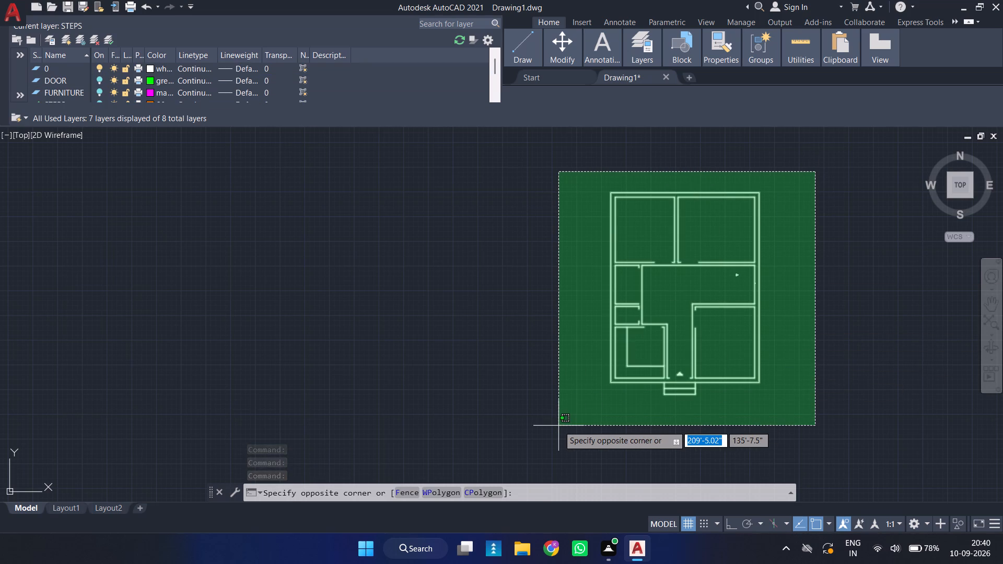
pyautogui.click(558, 426)
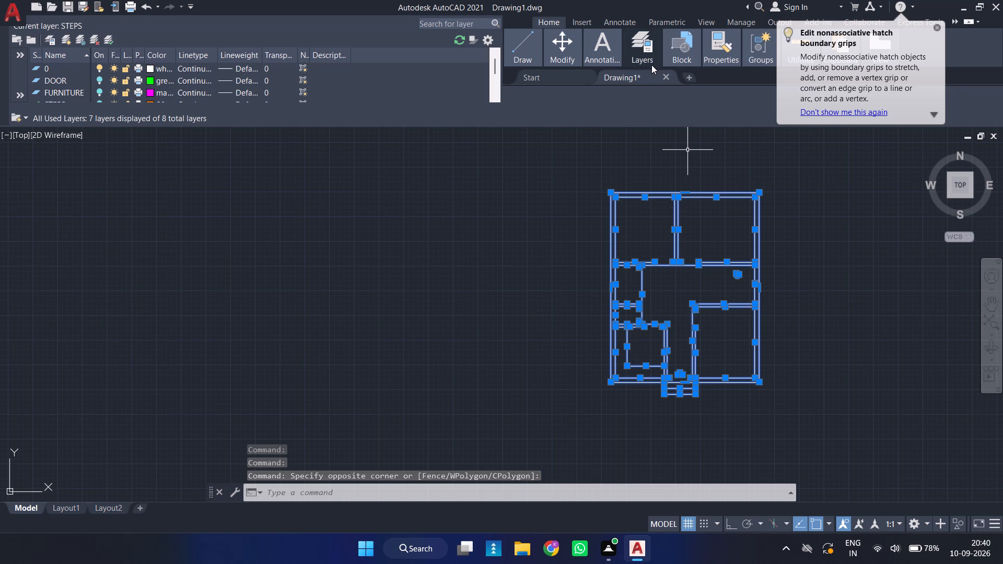
pyautogui.click(649, 64)
pyautogui.click(747, 71)
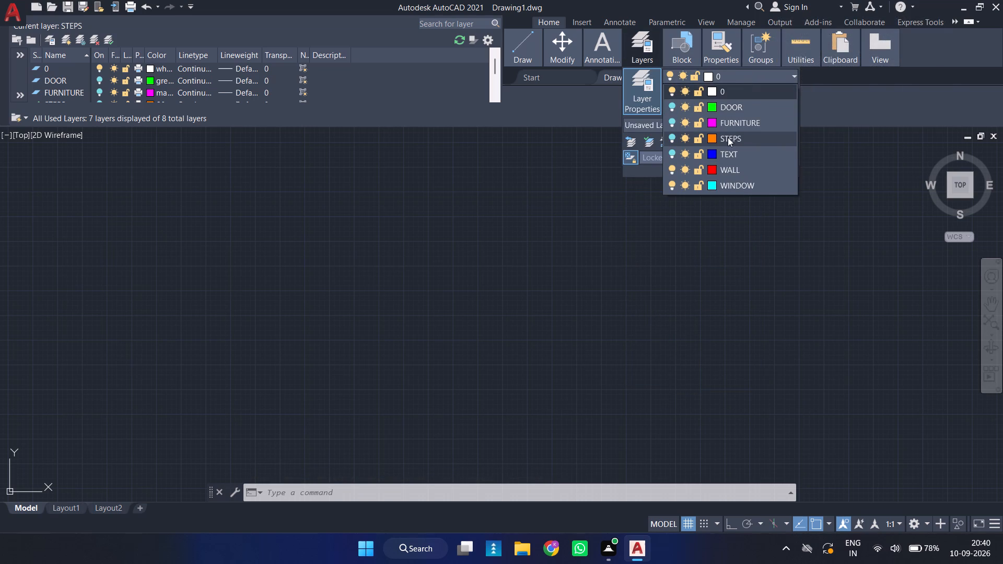
pyautogui.click(727, 169)
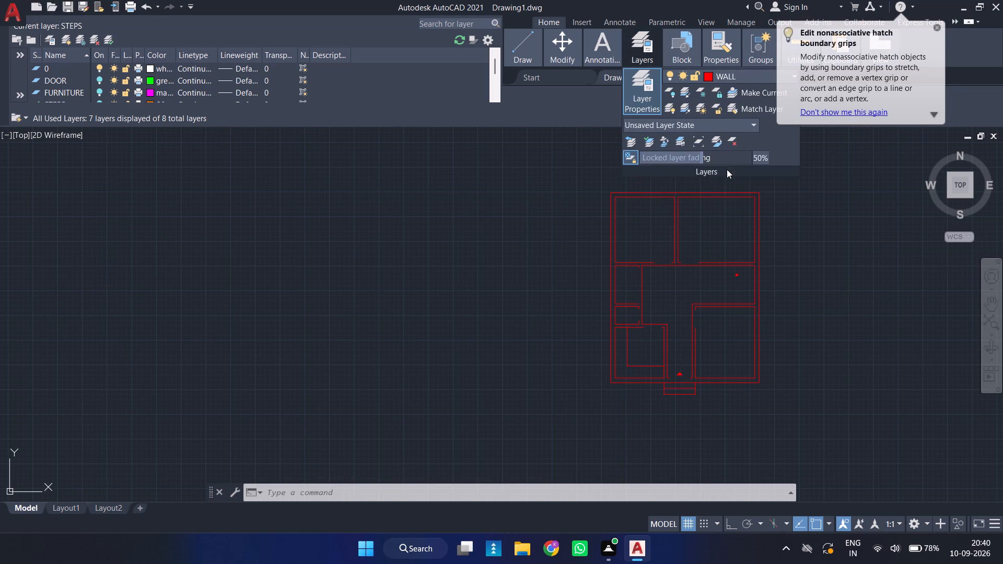
pyautogui.press('Escape')
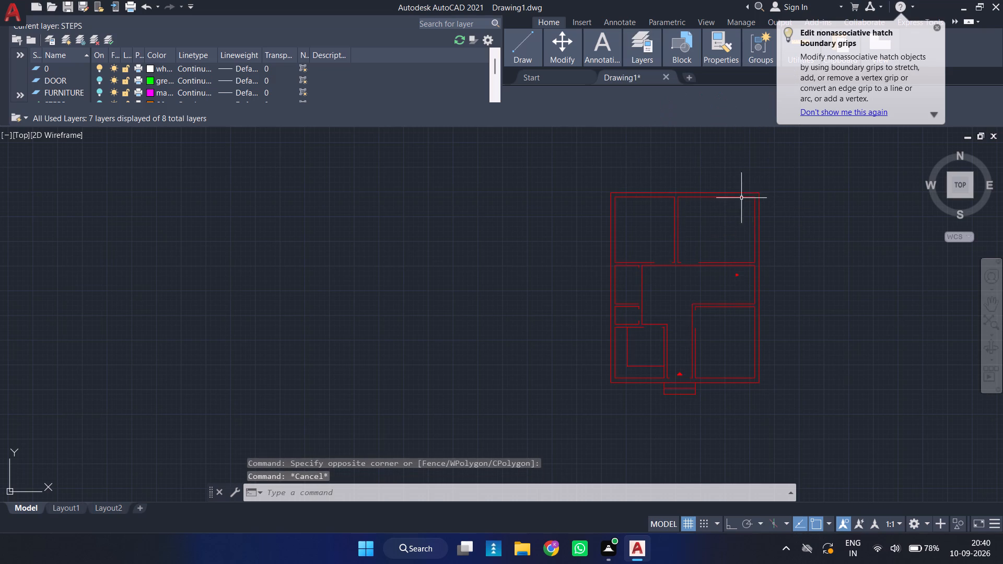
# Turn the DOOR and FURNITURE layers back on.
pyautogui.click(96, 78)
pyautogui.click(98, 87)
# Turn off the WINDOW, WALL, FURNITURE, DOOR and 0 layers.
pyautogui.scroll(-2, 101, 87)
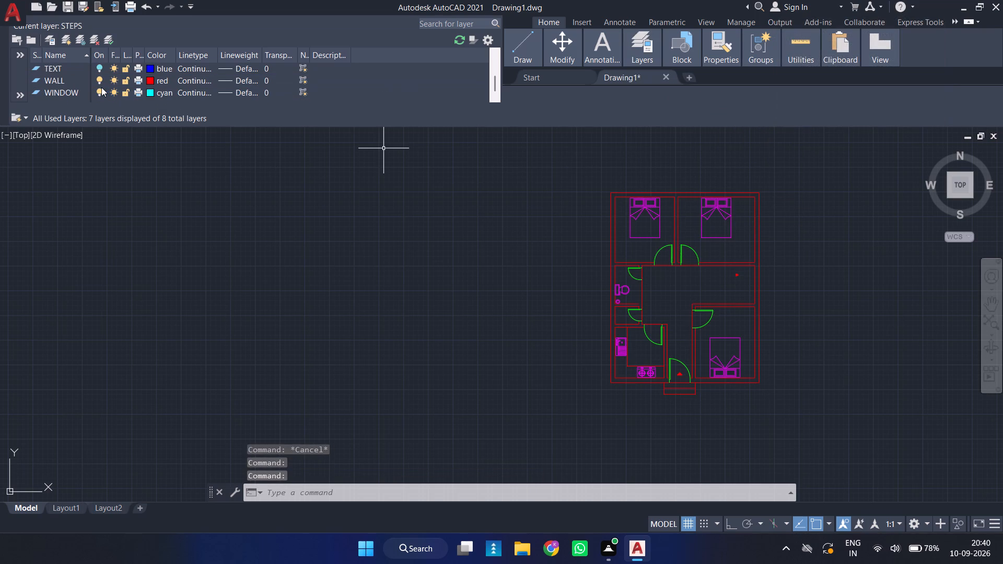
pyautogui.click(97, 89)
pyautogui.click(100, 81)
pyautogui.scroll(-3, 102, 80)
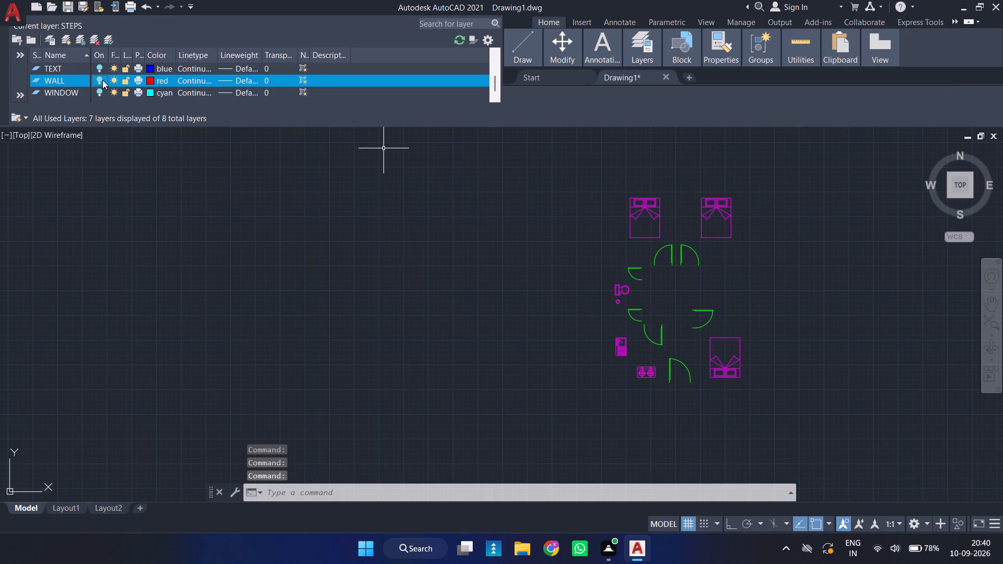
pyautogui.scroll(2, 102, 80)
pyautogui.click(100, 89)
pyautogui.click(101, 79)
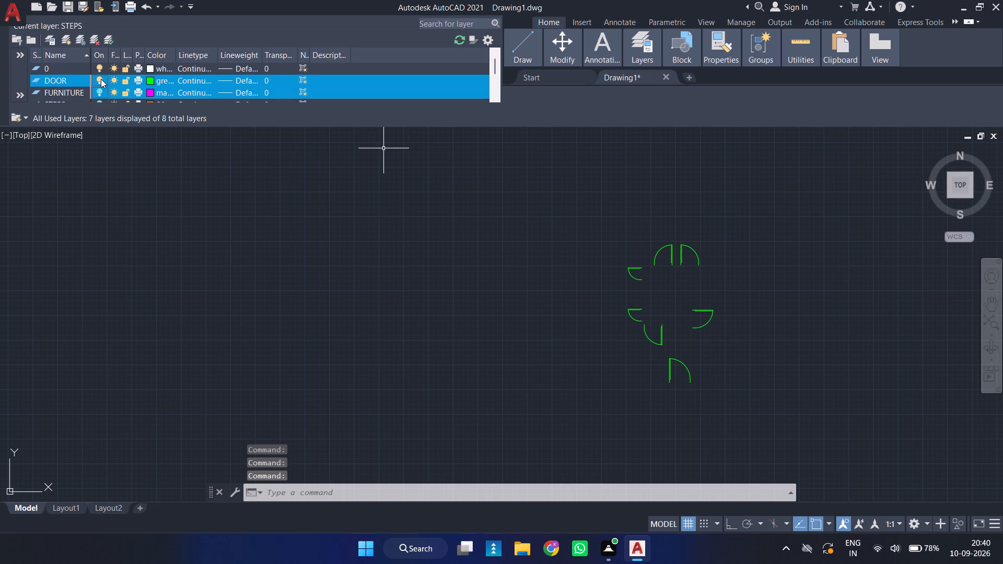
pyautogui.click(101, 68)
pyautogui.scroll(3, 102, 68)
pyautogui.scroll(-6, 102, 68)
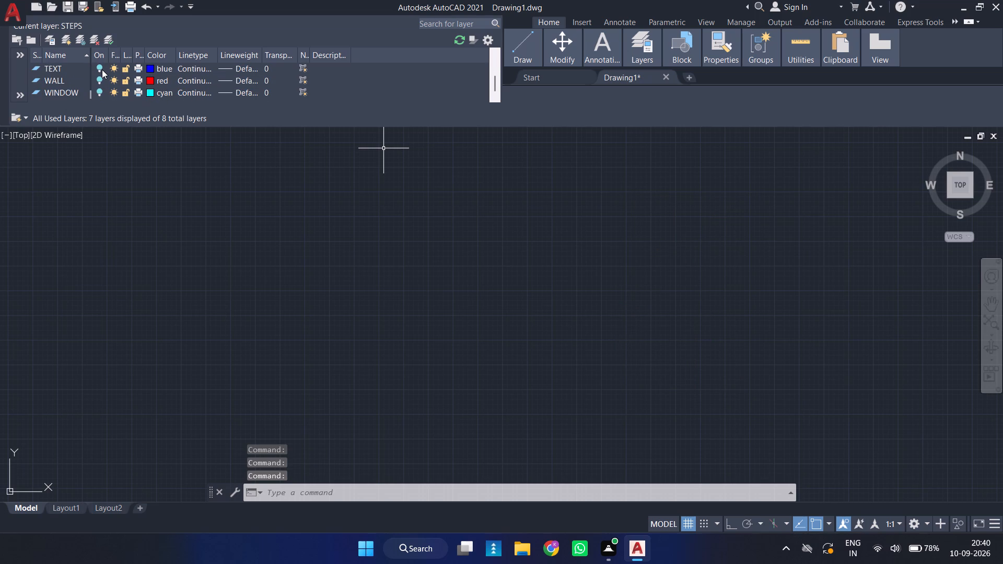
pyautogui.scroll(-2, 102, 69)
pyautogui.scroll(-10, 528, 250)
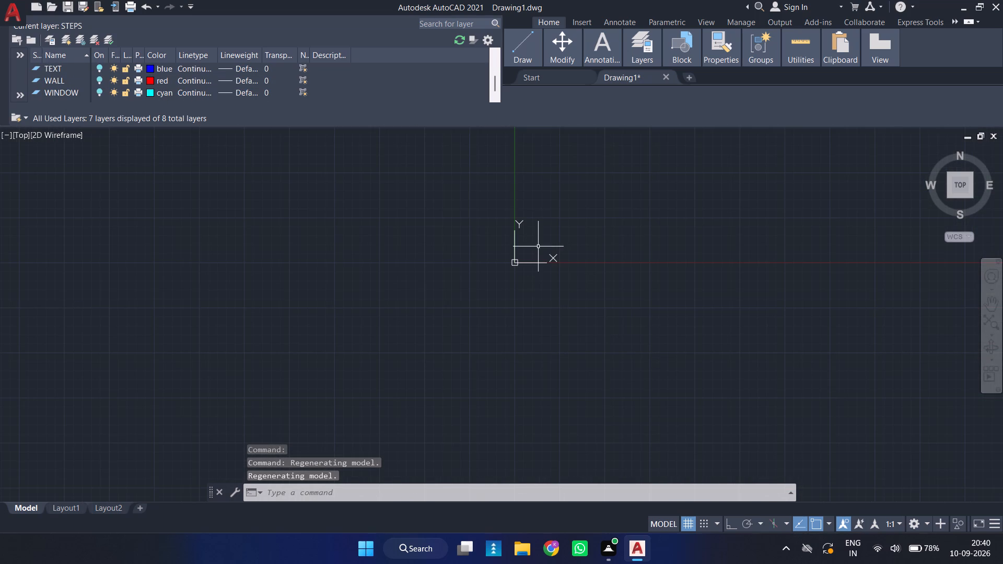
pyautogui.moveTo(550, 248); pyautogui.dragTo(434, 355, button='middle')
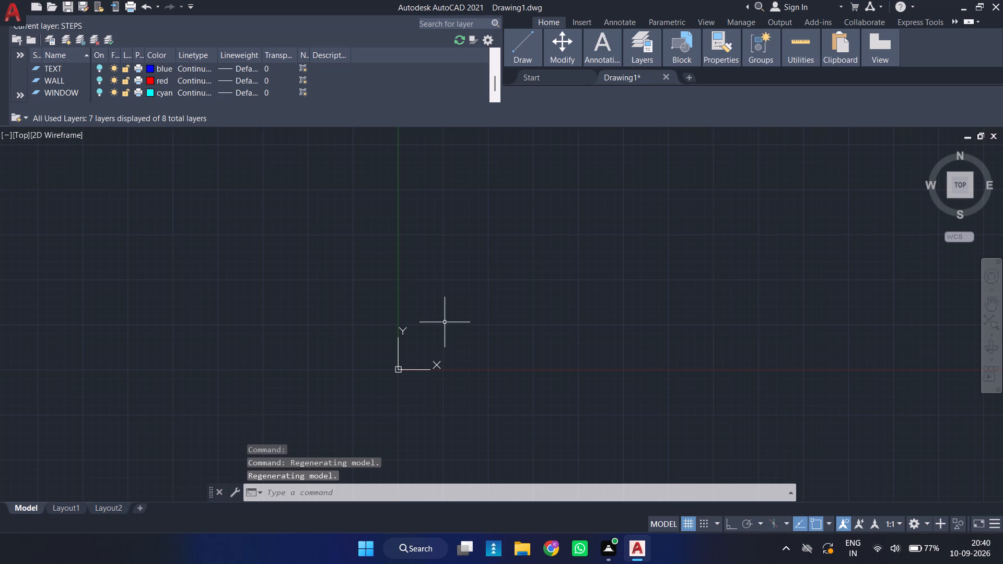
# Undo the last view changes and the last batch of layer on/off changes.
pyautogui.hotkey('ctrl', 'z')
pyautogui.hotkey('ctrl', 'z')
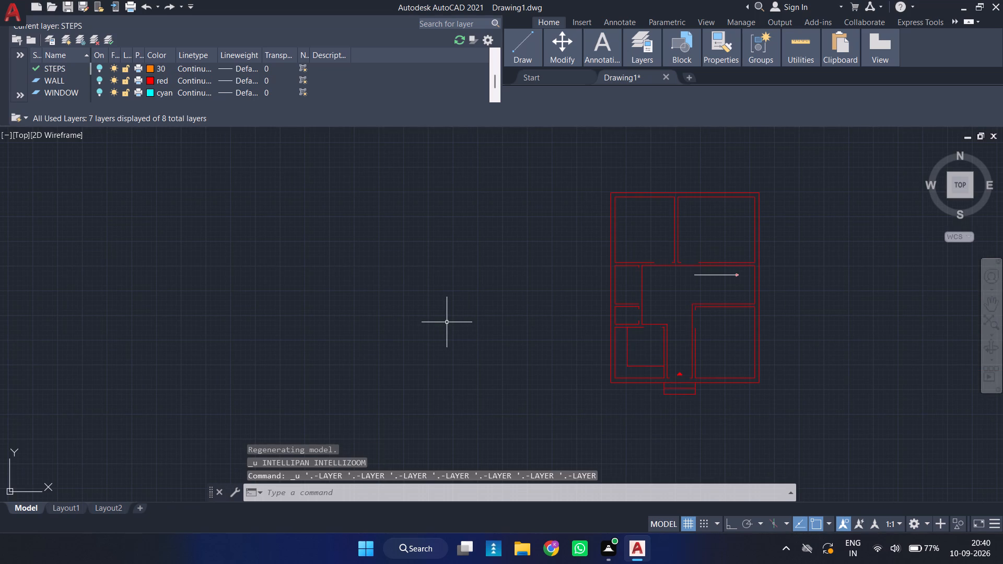
# Turn the STEPS, TEXT, FURNITURE and DOOR layers back on.
pyautogui.moveTo(711, 332); pyautogui.dragTo(550, 298, button='middle')
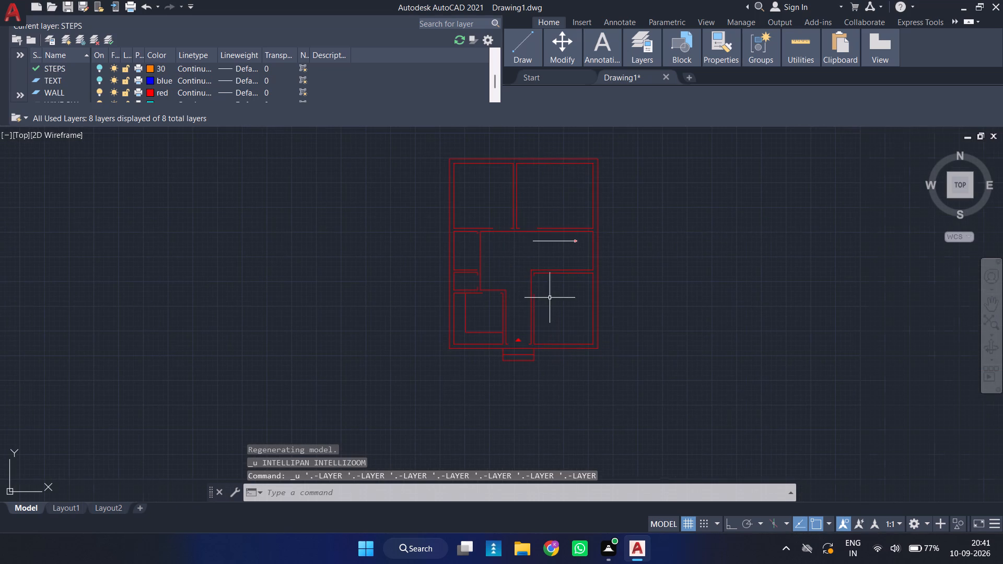
pyautogui.click(97, 67)
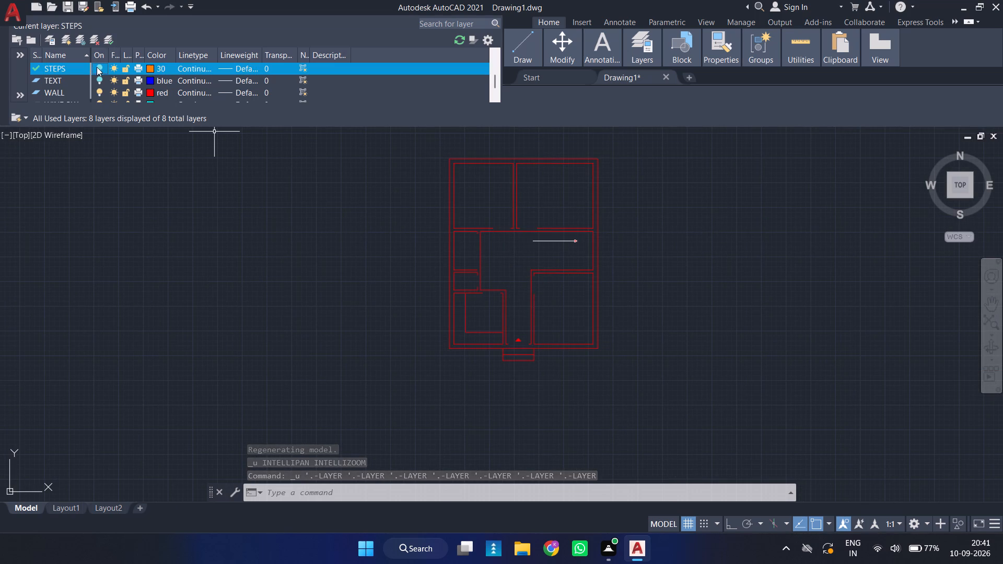
pyautogui.click(98, 78)
pyautogui.scroll(-2, 123, 86)
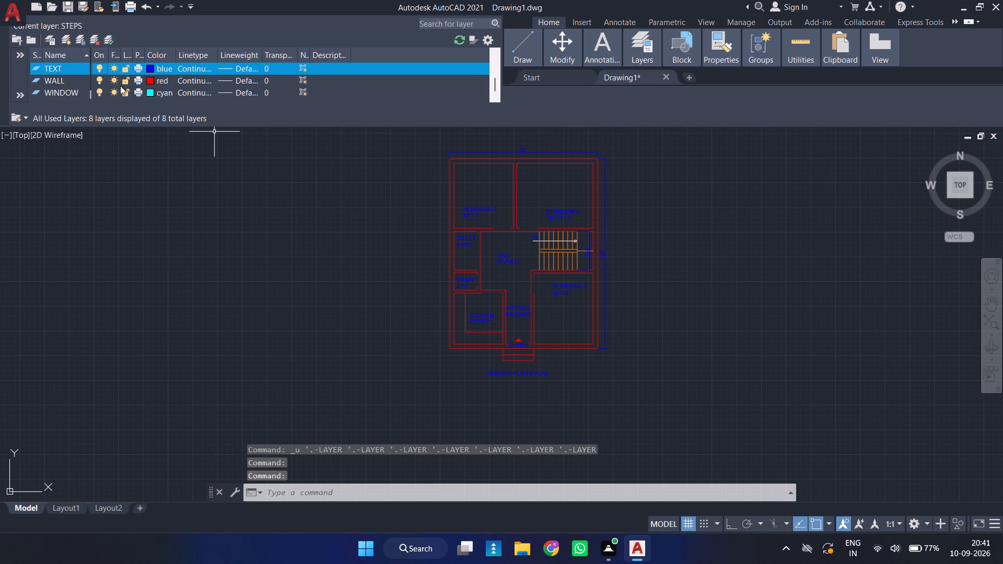
pyautogui.scroll(3, 99, 87)
pyautogui.click(99, 87)
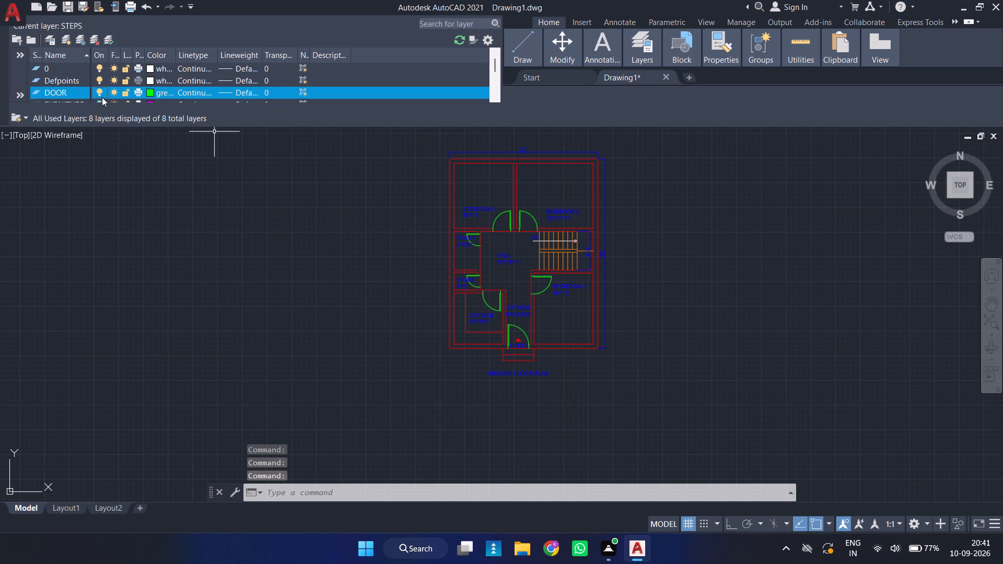
pyautogui.click(102, 98)
pyautogui.scroll(-2, 108, 88)
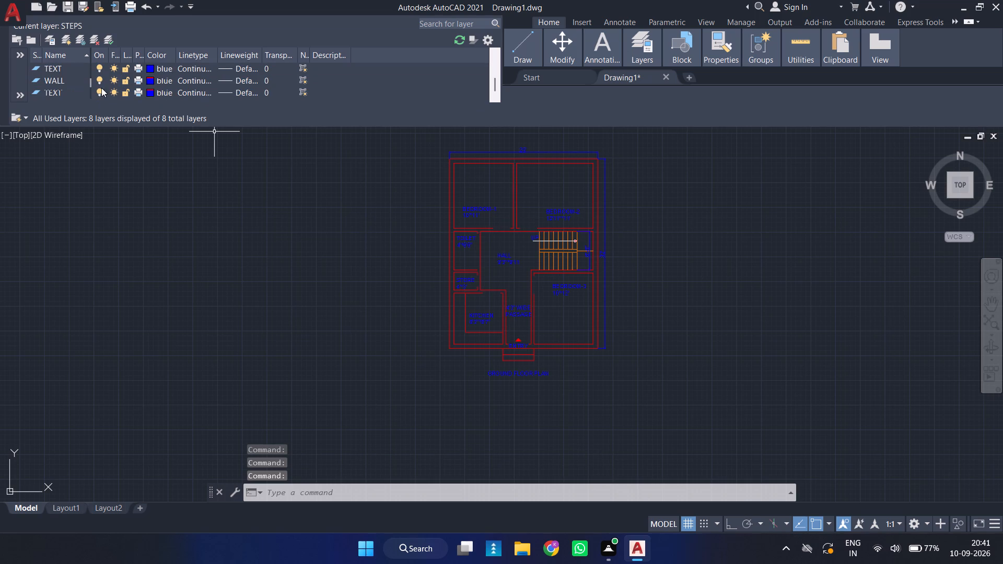
pyautogui.scroll(1, 98, 88)
pyautogui.click(98, 79)
pyautogui.click(99, 67)
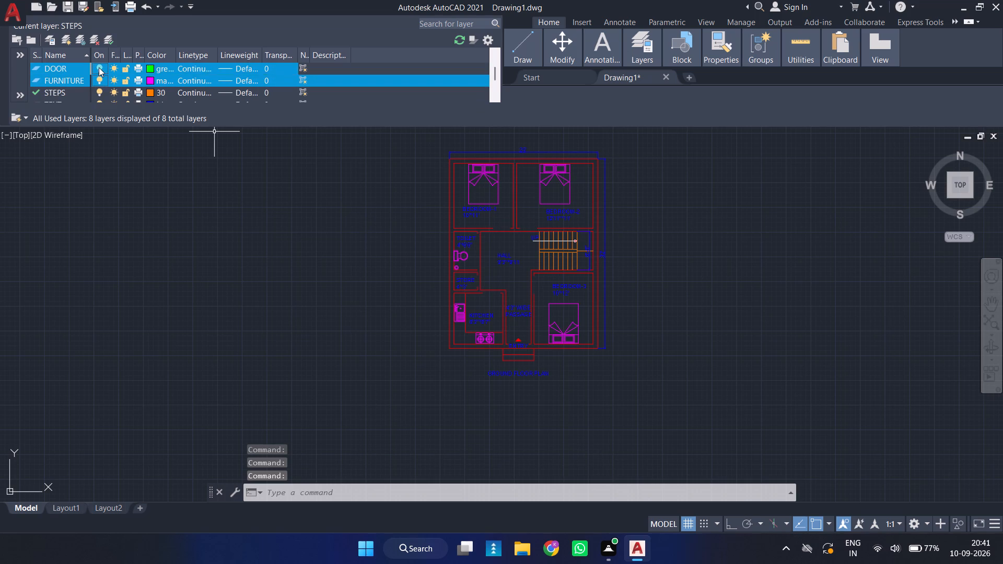
# Move the UP arrow's line across the staircase to the TEXT layer.
pyautogui.scroll(3, 124, 79)
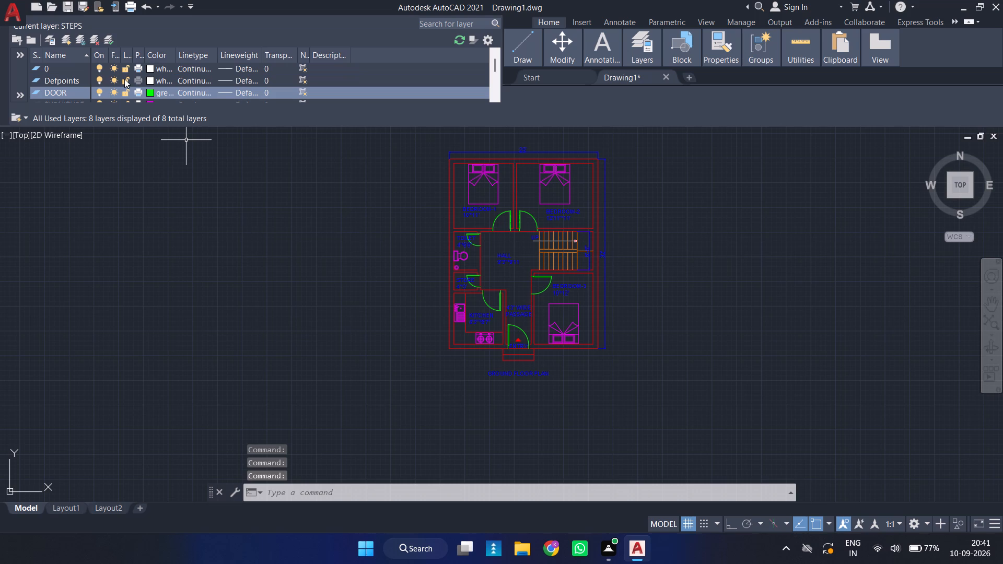
pyautogui.press('Escape')
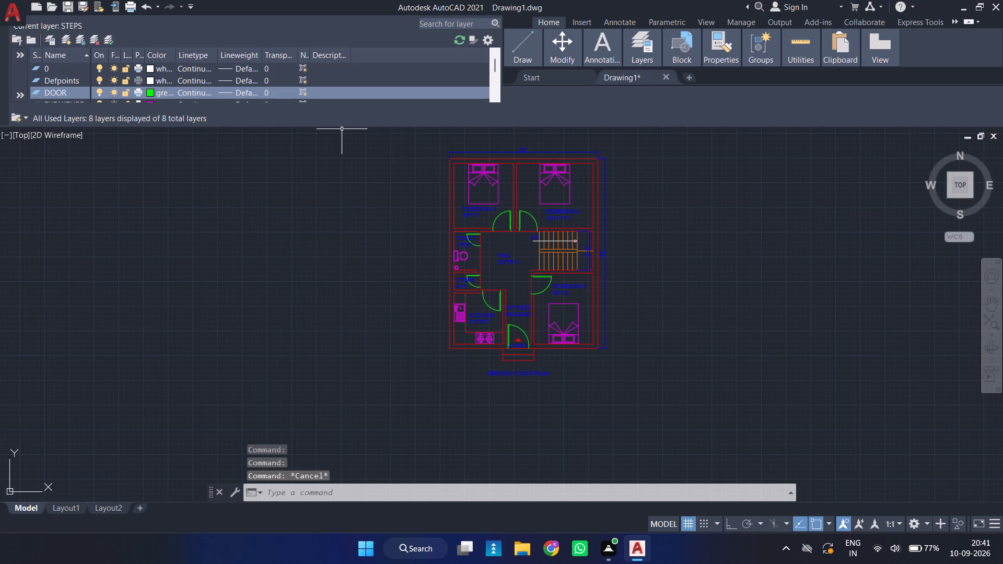
pyautogui.moveTo(676, 227); pyautogui.dragTo(678, 279, button='middle')
pyautogui.scroll(2, 526, 283)
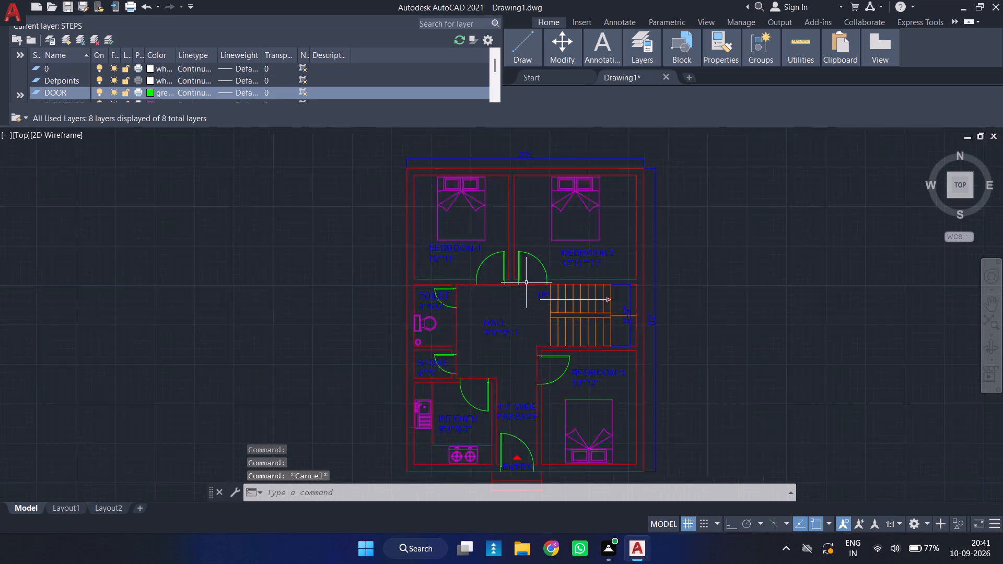
pyautogui.click(556, 310)
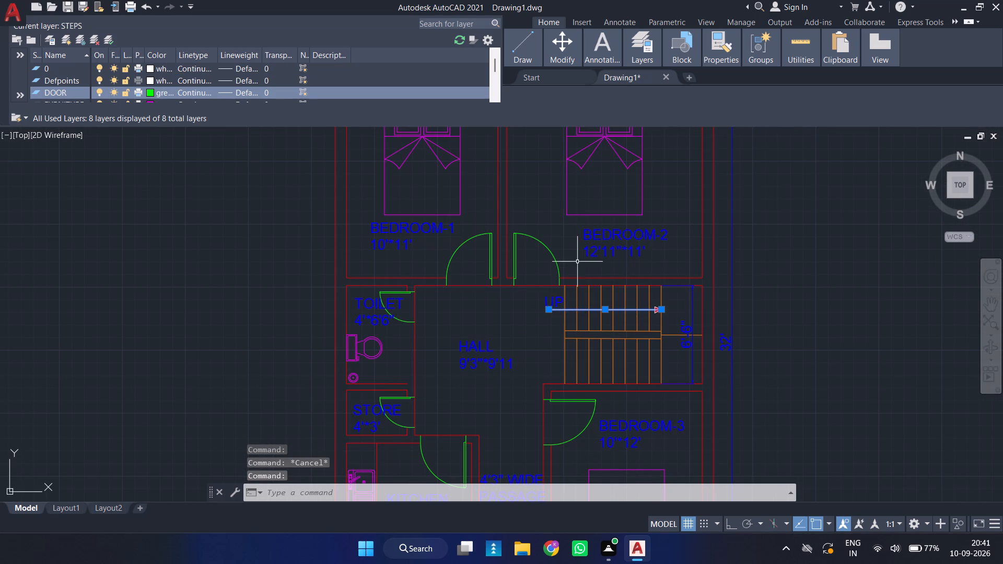
pyautogui.click(652, 52)
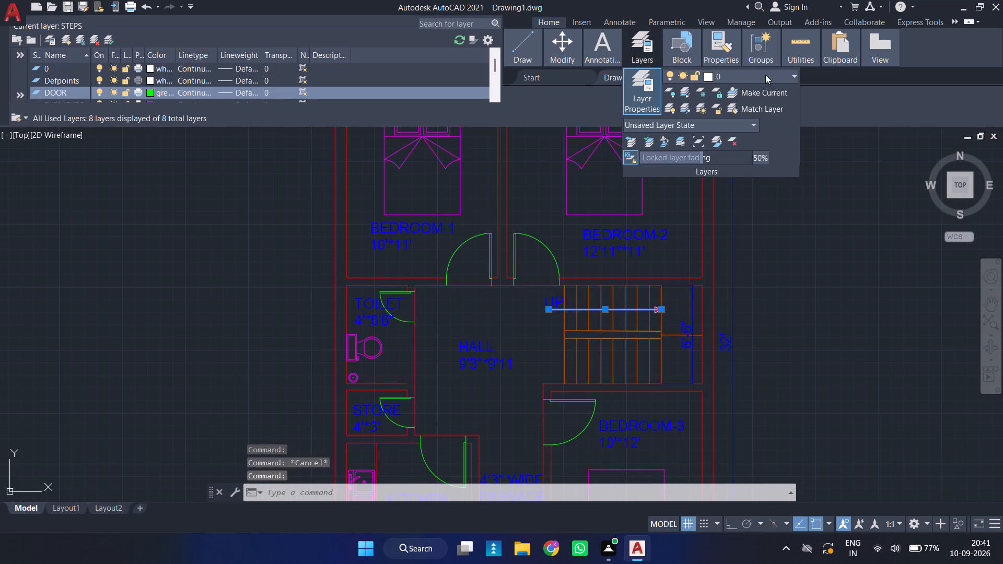
pyautogui.click(765, 75)
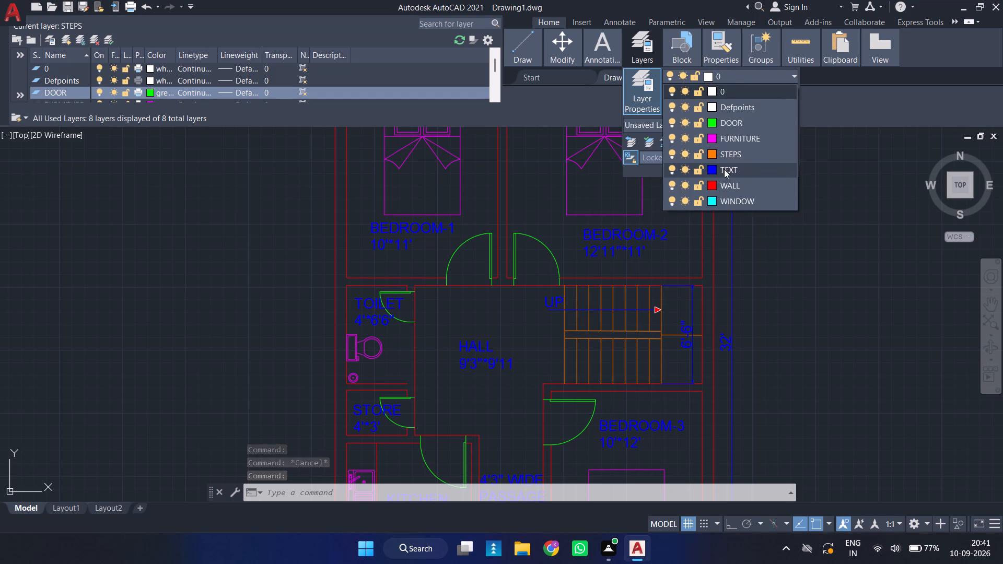
pyautogui.click(724, 169)
pyautogui.press('Escape')
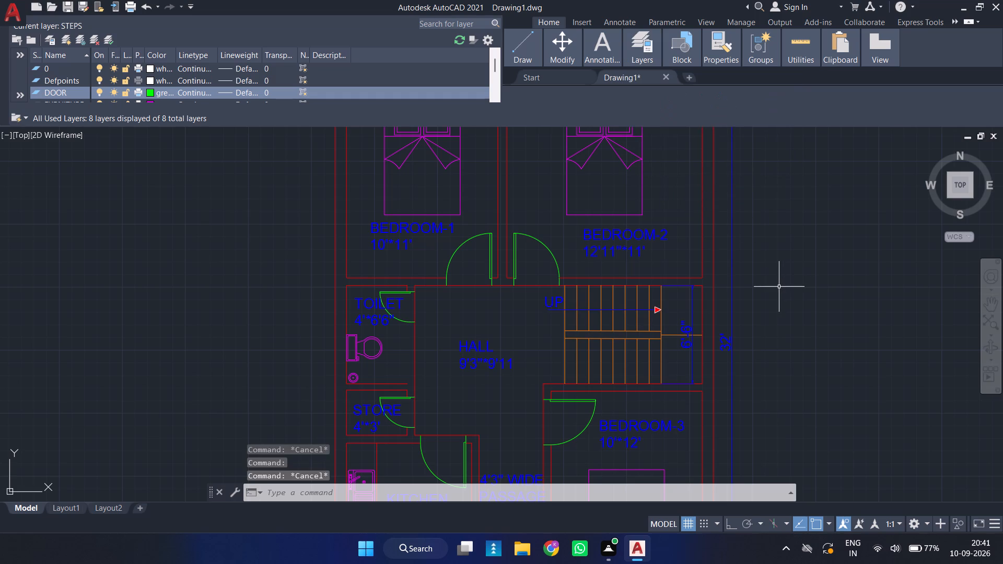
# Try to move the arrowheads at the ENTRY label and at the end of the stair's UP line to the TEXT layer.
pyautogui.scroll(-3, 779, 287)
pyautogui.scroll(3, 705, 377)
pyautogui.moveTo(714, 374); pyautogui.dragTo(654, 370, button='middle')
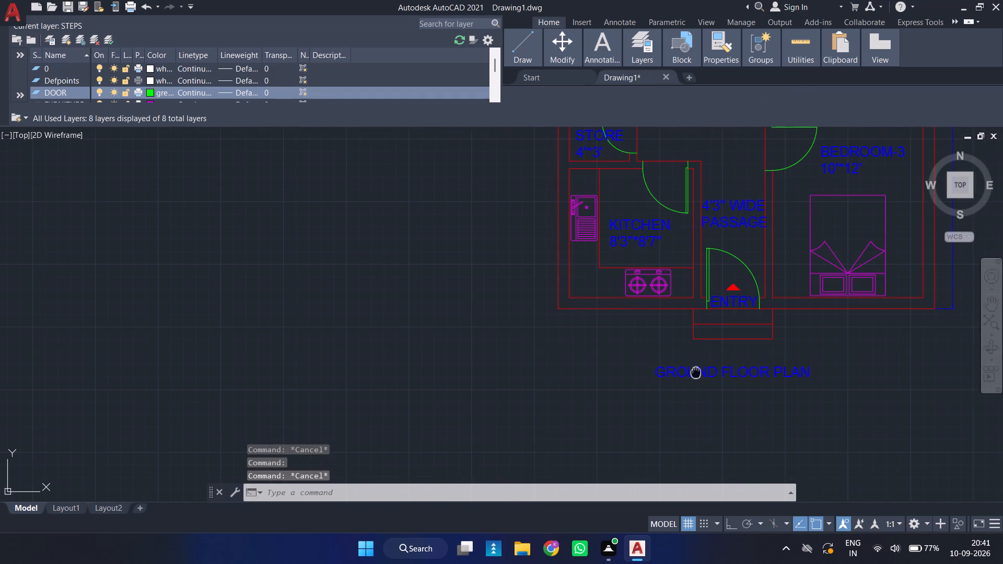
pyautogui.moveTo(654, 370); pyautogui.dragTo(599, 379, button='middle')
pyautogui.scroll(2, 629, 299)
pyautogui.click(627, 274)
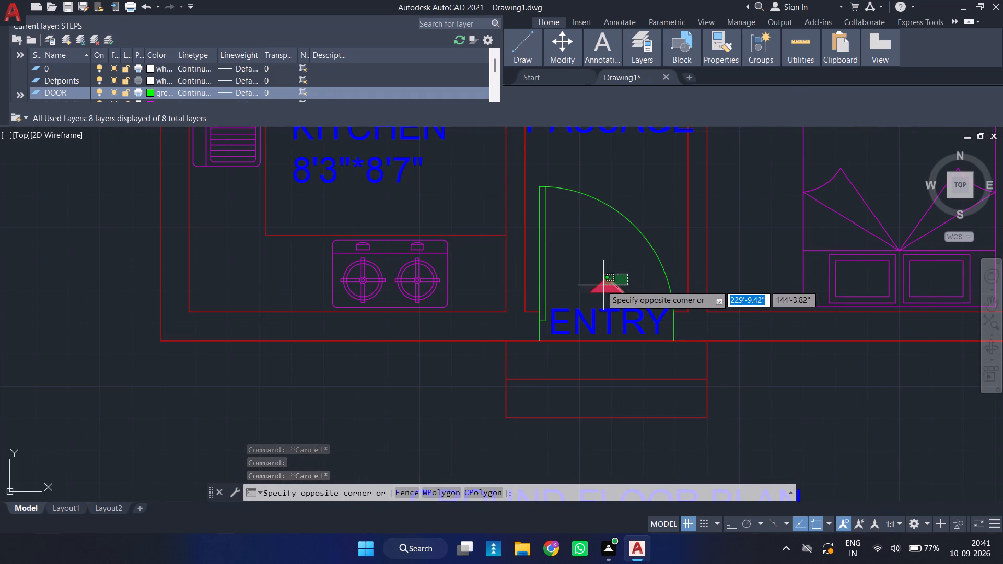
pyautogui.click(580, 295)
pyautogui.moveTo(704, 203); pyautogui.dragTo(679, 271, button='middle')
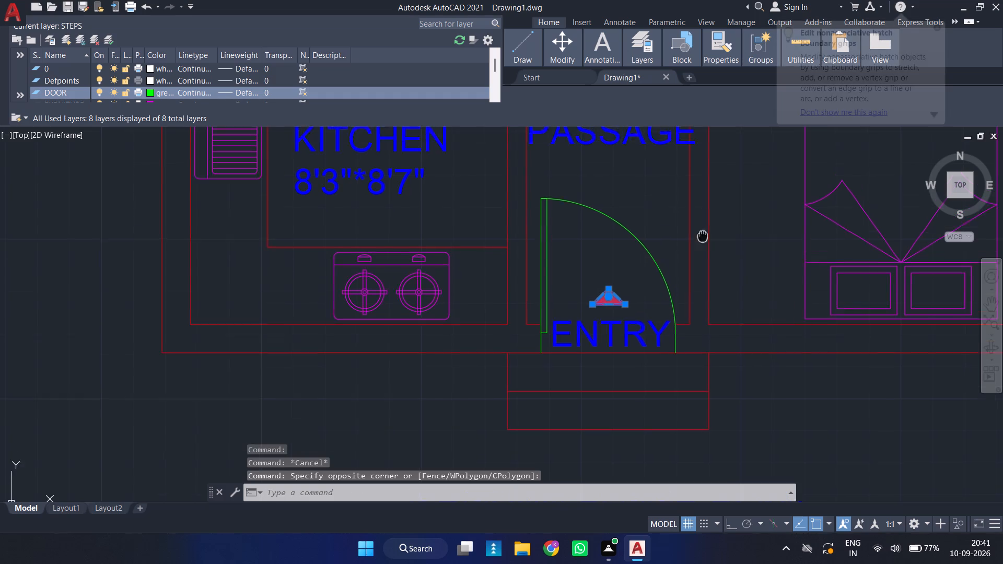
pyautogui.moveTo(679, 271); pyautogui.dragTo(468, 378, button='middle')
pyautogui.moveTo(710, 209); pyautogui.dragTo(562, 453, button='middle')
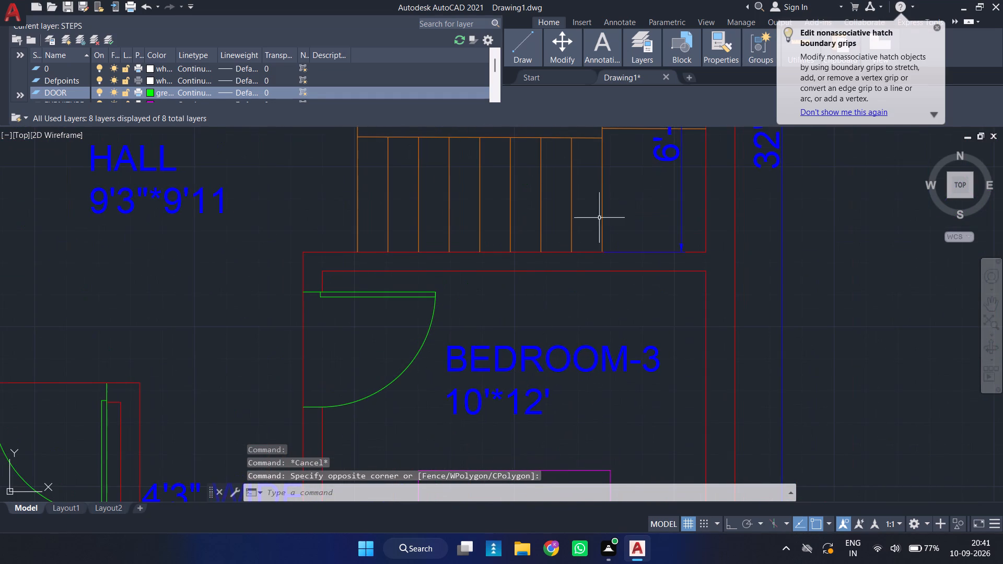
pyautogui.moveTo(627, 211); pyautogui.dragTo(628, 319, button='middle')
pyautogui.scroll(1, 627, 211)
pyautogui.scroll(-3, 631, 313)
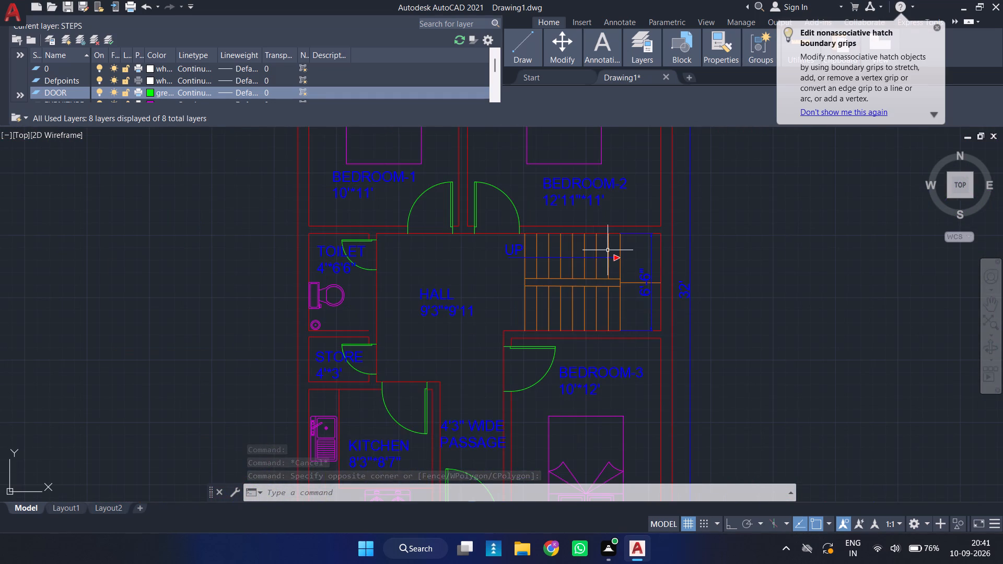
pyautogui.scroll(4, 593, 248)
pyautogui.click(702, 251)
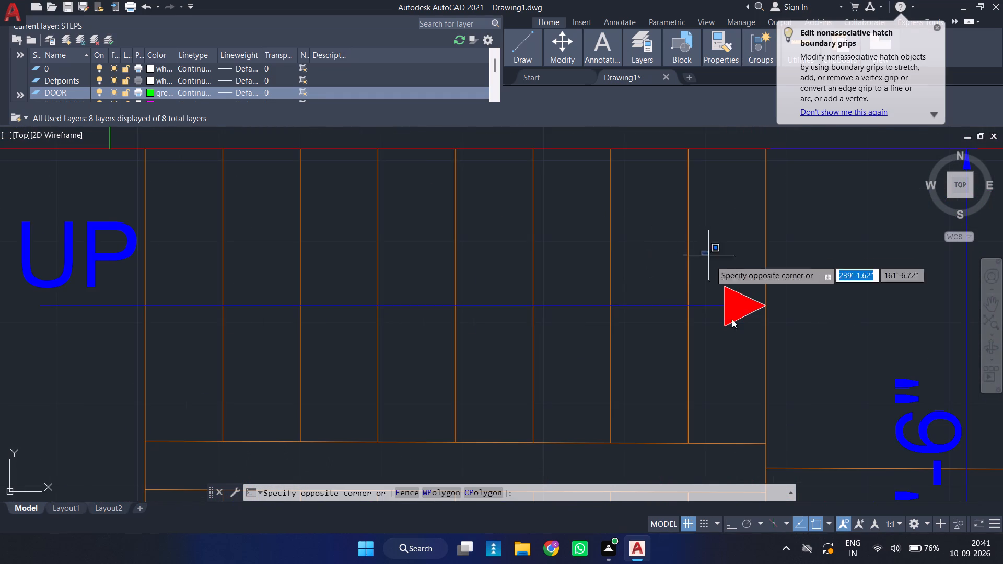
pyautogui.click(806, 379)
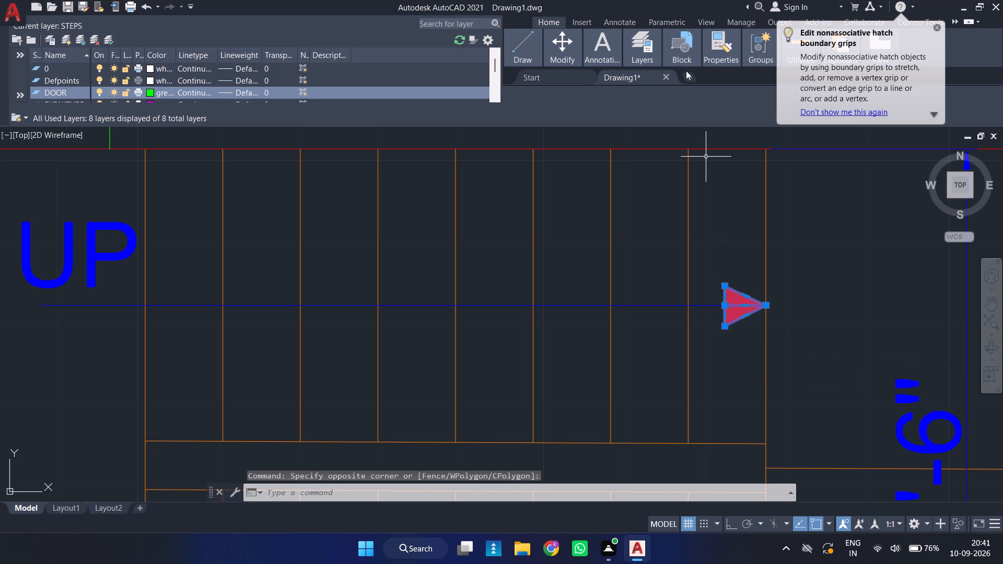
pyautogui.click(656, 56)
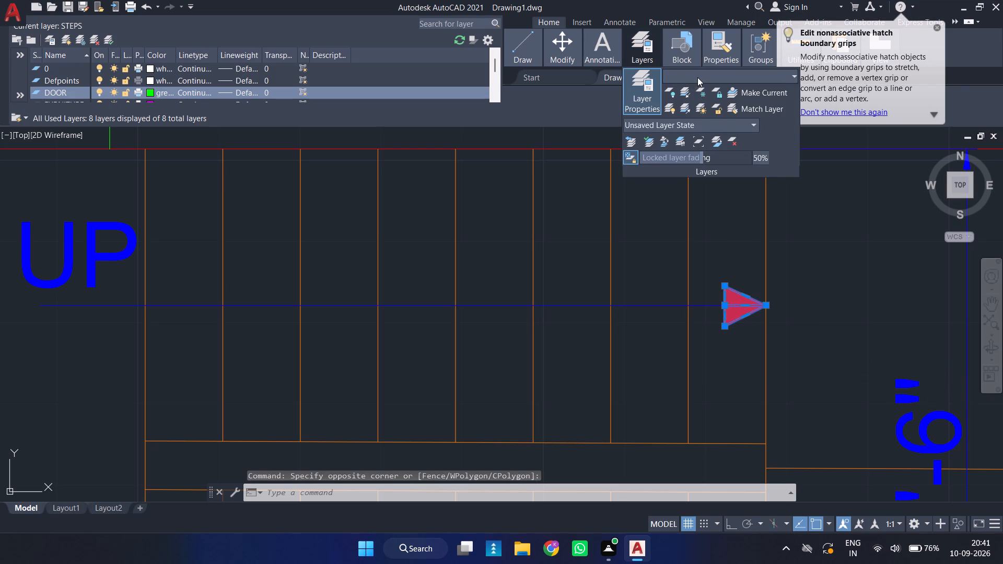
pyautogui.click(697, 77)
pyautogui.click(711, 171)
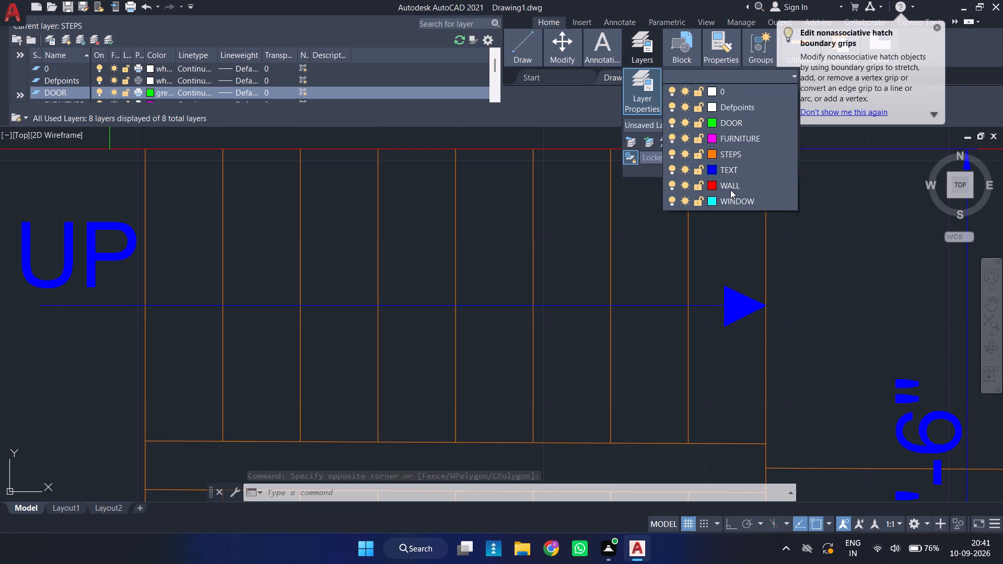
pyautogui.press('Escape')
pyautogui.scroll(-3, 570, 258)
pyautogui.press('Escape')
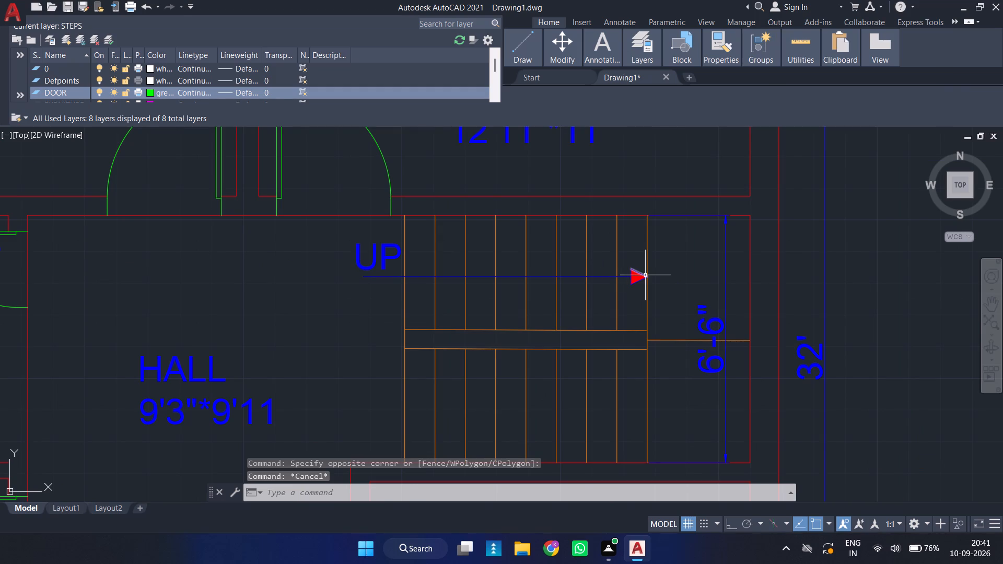
# Set the hatch colour of the arrowhead above the ENTRY label to index colour blue.
pyautogui.scroll(1, 645, 275)
pyautogui.scroll(-4, 645, 275)
pyautogui.scroll(2, 543, 424)
pyautogui.moveTo(549, 424); pyautogui.dragTo(550, 424, button='middle')
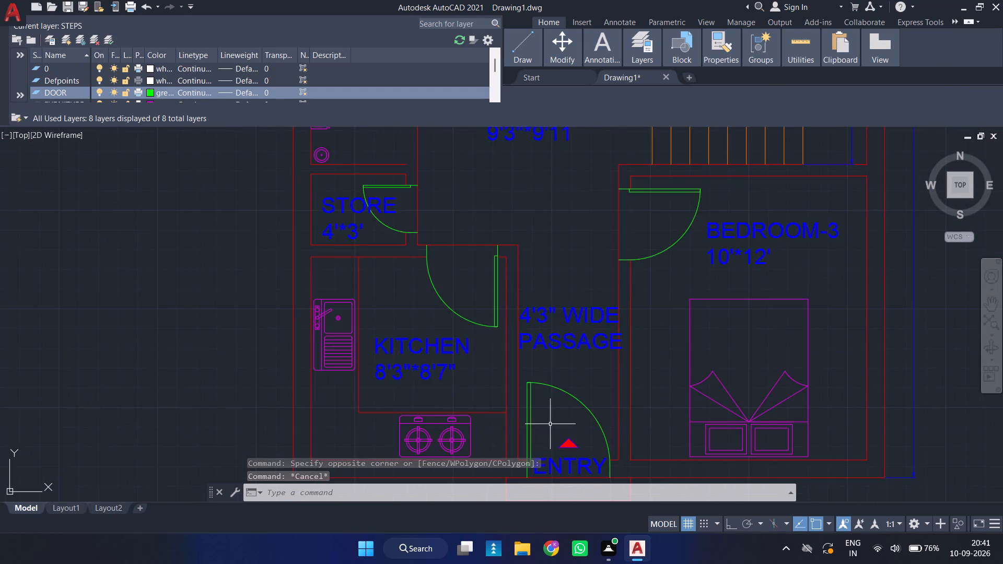
pyautogui.moveTo(550, 424); pyautogui.dragTo(547, 360, button='middle')
pyautogui.scroll(2, 557, 366)
pyautogui.click(577, 402)
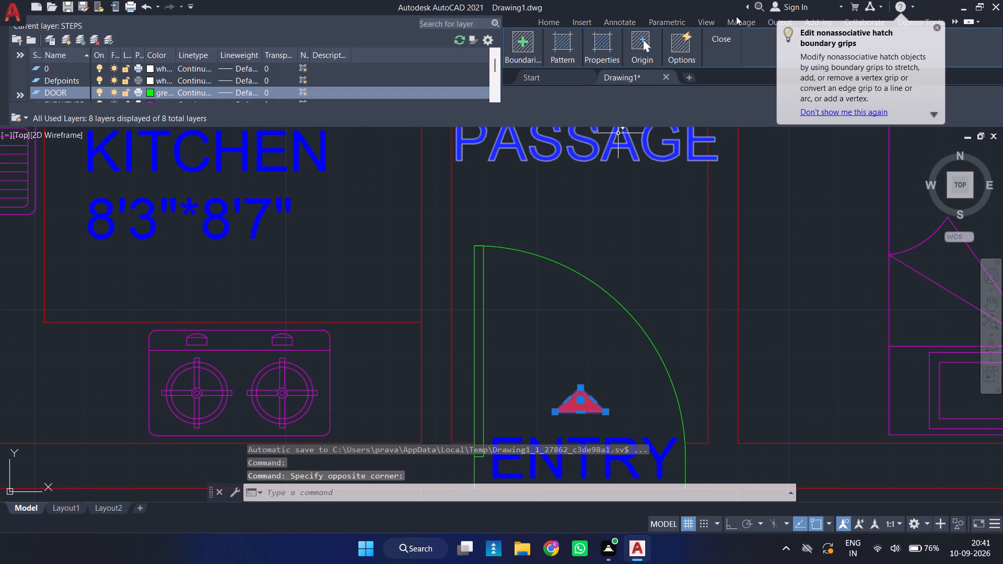
pyautogui.click(604, 48)
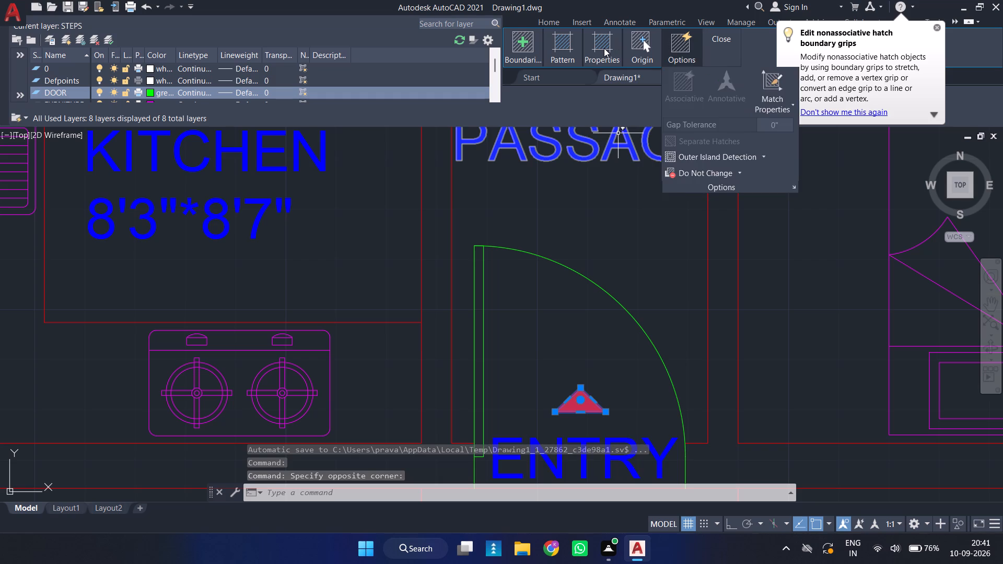
pyautogui.click(660, 90)
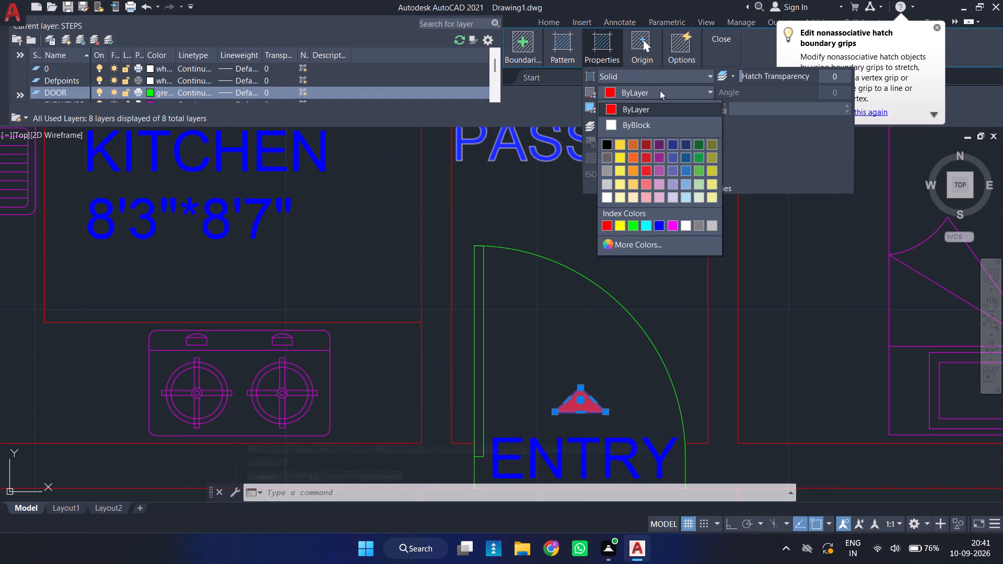
pyautogui.click(658, 229)
pyautogui.press('Escape')
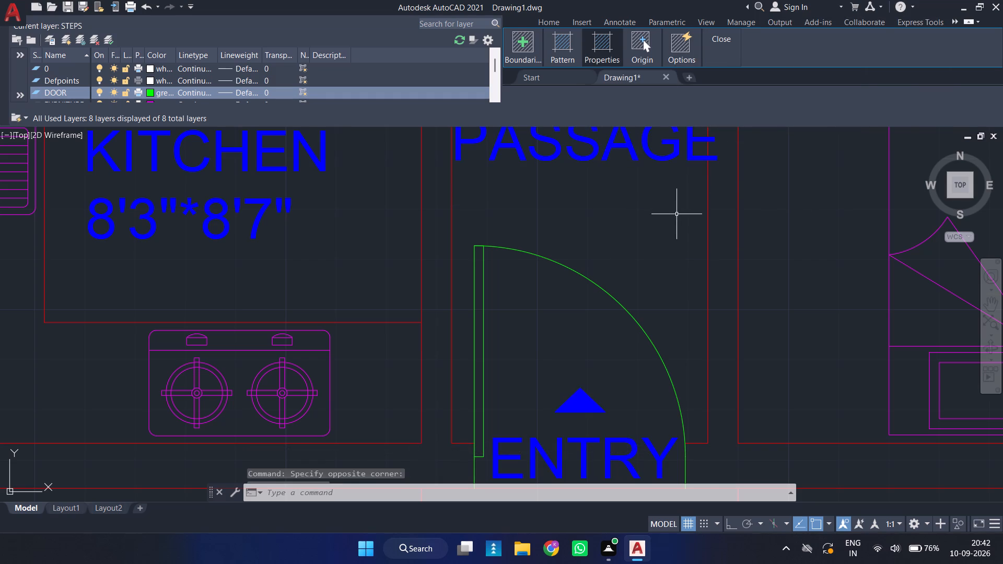
# Set the colour of the stair's UP arrowhead, both hatch and outline, to index colour blue.
pyautogui.scroll(-4, 775, 214)
pyautogui.moveTo(809, 220); pyautogui.dragTo(533, 337, button='middle')
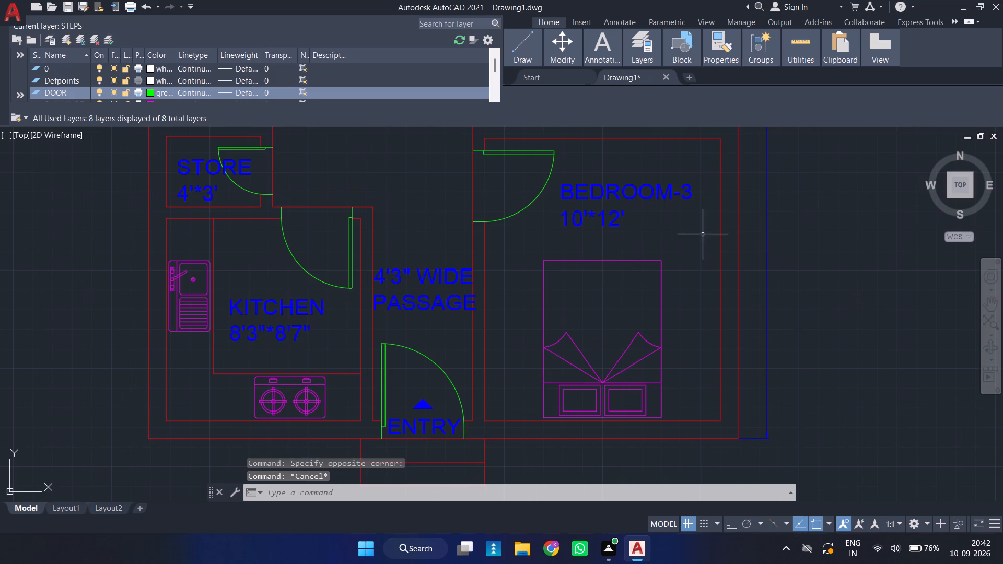
pyautogui.moveTo(708, 232); pyautogui.dragTo(608, 437, button='middle')
pyautogui.scroll(2, 554, 224)
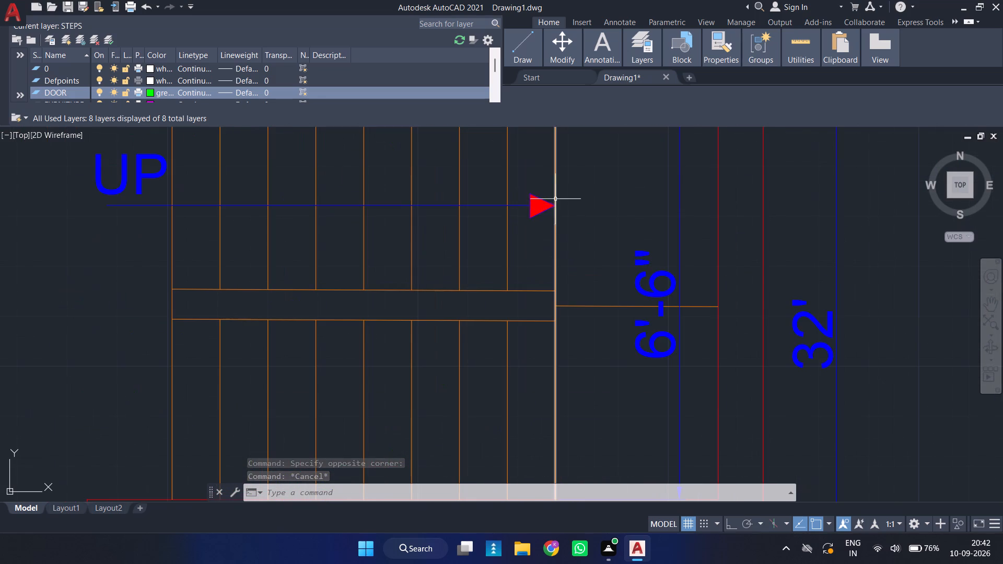
pyautogui.click(544, 209)
pyautogui.scroll(3, 541, 203)
pyautogui.press('Escape')
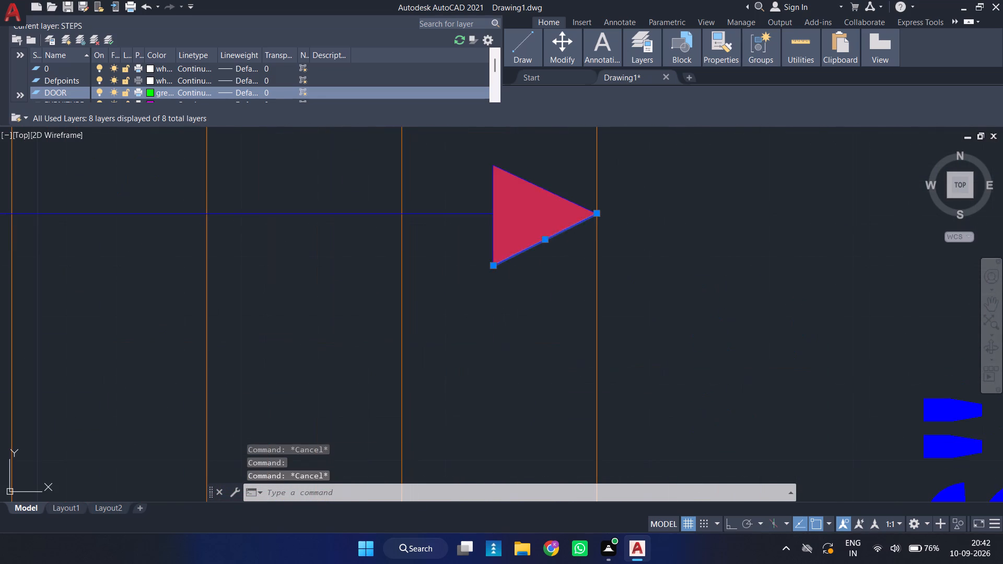
pyautogui.click(474, 140)
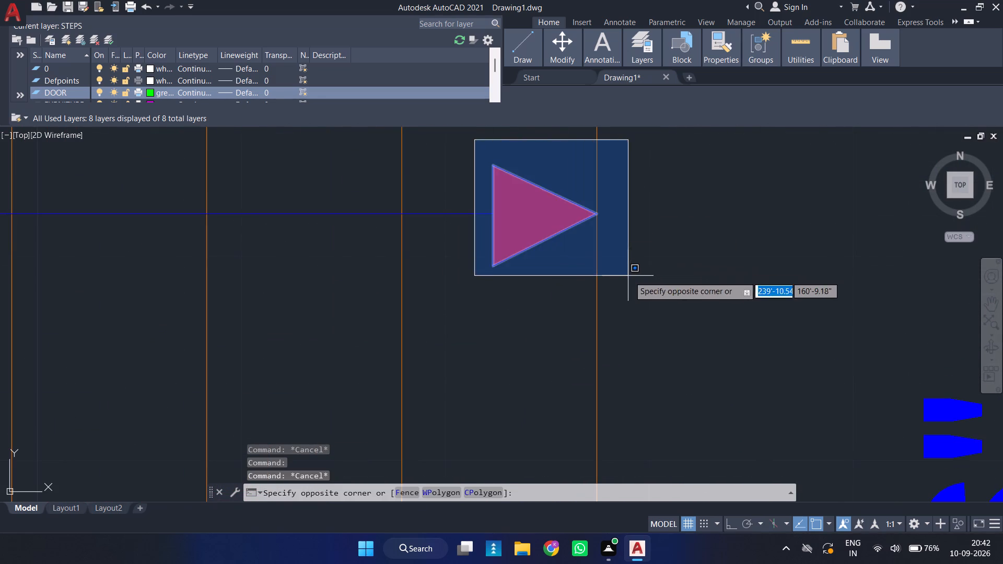
pyautogui.click(629, 276)
pyautogui.click(718, 55)
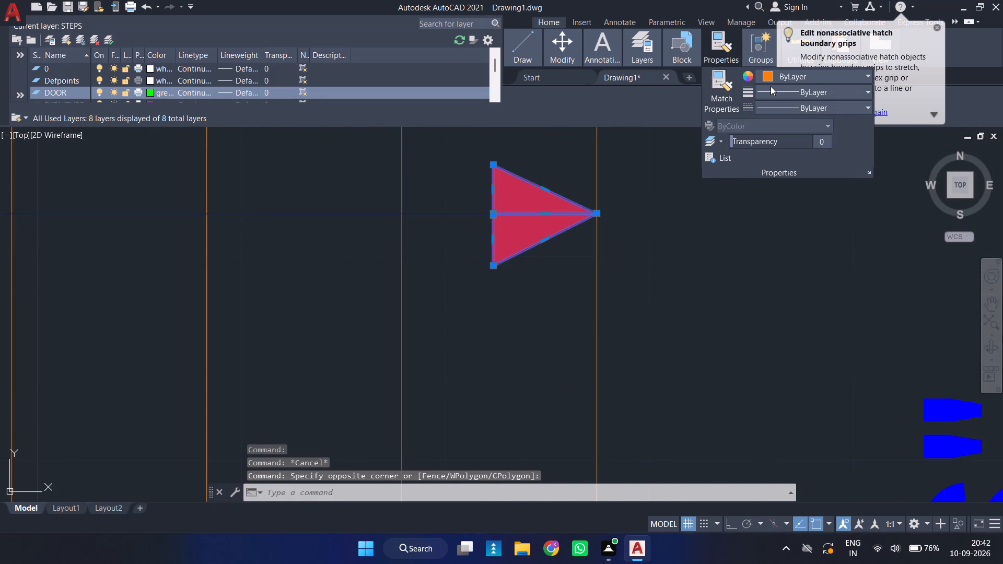
pyautogui.click(791, 78)
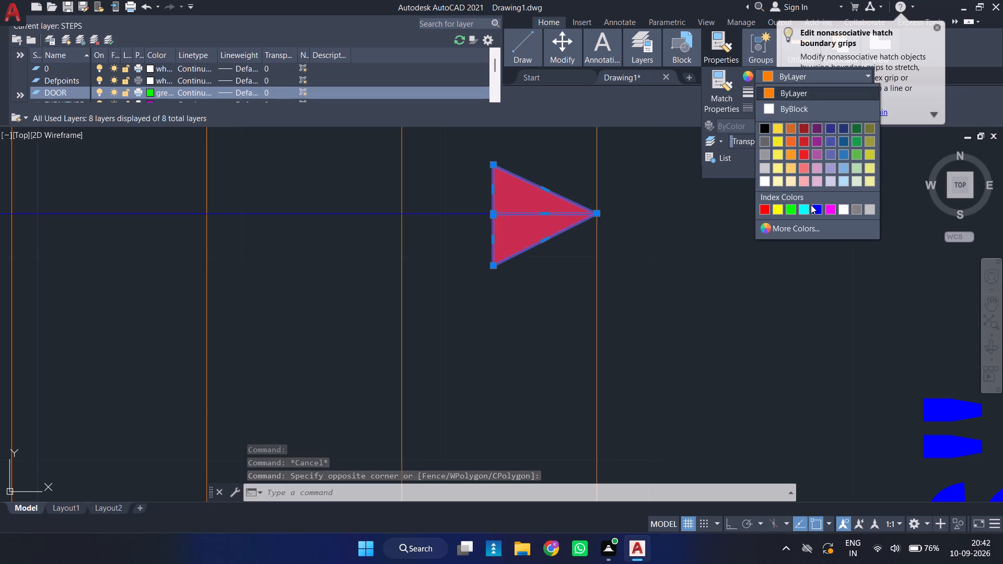
pyautogui.click(815, 205)
pyautogui.press('Escape')
pyautogui.scroll(-3, 623, 237)
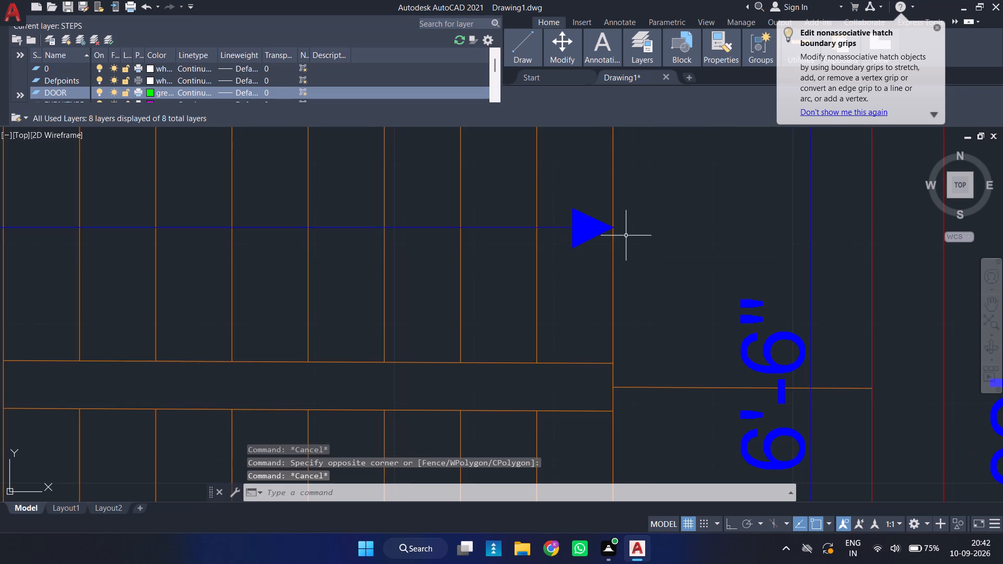
# Examine the layer colours across the whole ground floor plan, including the hall and staircase area.
pyautogui.scroll(-6, 626, 236)
pyautogui.scroll(1, 516, 240)
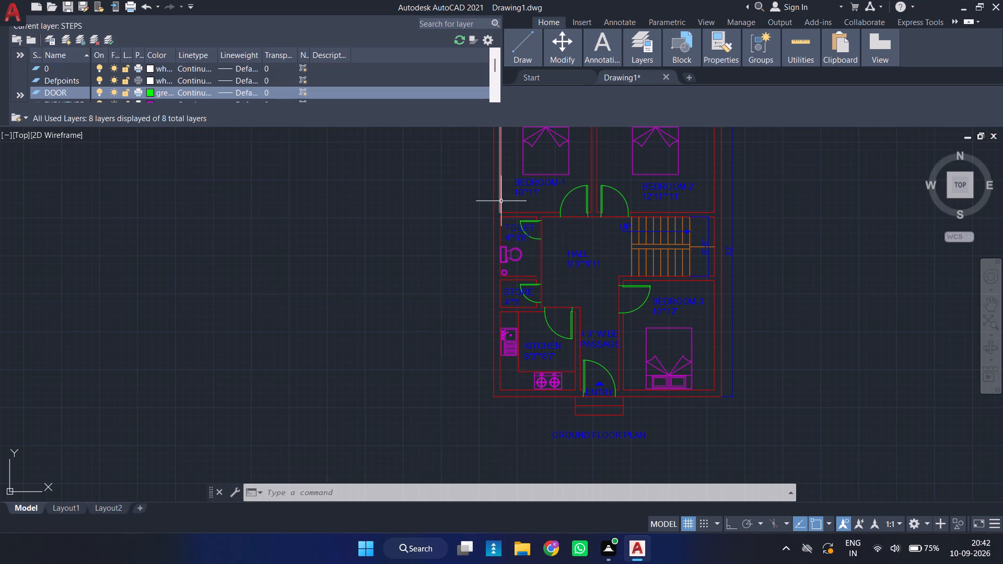
pyautogui.moveTo(466, 214); pyautogui.dragTo(399, 257, button='middle')
pyautogui.scroll(4, 466, 214)
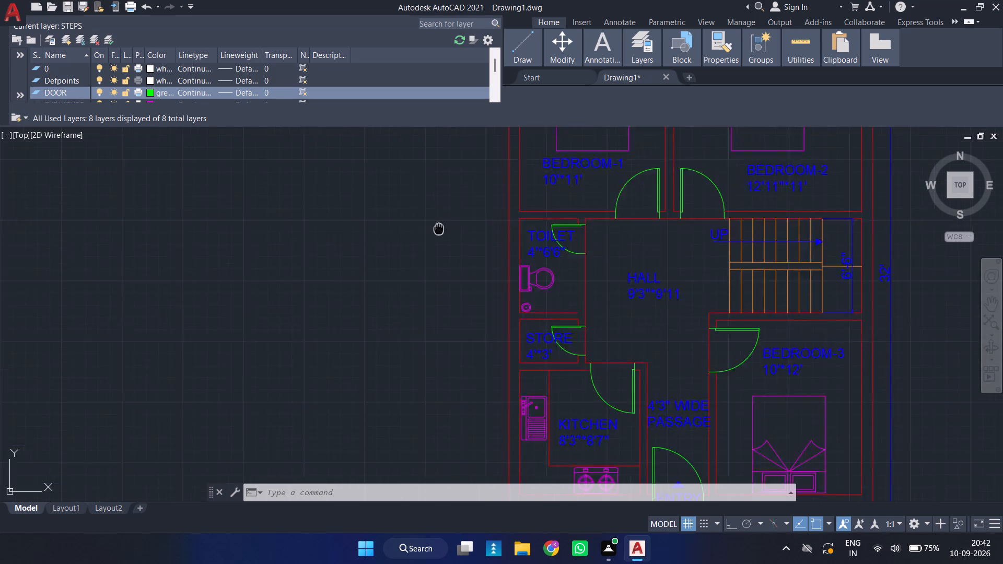
pyautogui.moveTo(361, 349); pyautogui.dragTo(1002, 563, button='right')
pyautogui.moveTo(361, 368); pyautogui.dragTo(1002, 563)
pyautogui.scroll(1, 337, 432)
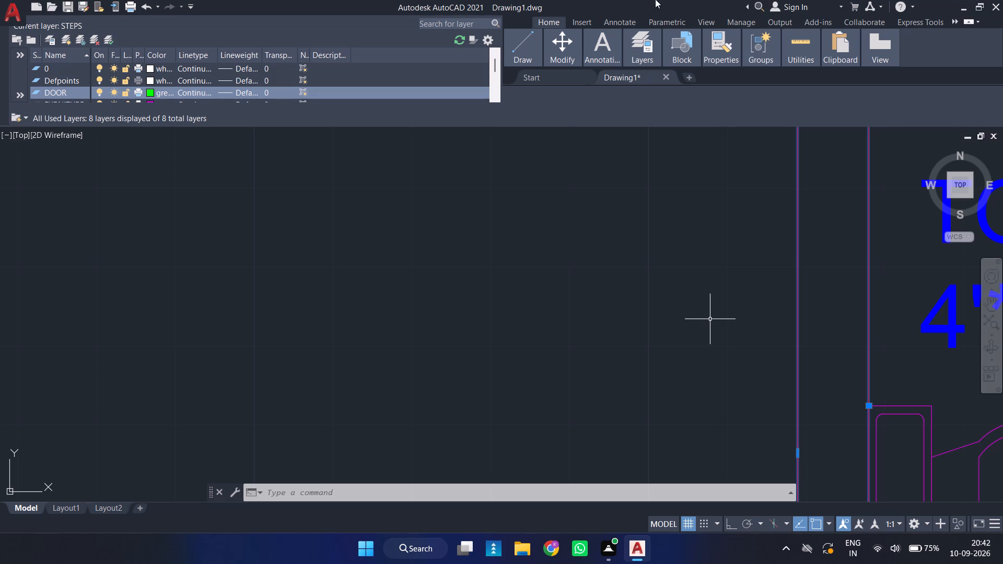
pyautogui.scroll(-3, 647, 0)
pyautogui.scroll(-2, 637, 208)
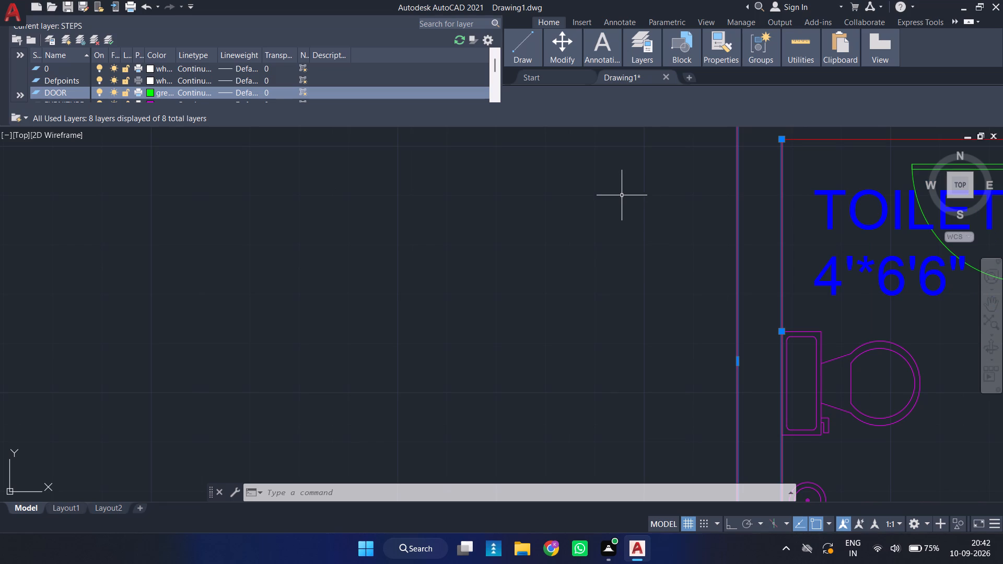
pyautogui.scroll(-6, 620, 194)
pyautogui.moveTo(597, 246); pyautogui.dragTo(545, 320, button='middle')
pyautogui.scroll(1, 556, 277)
pyautogui.press('Escape')
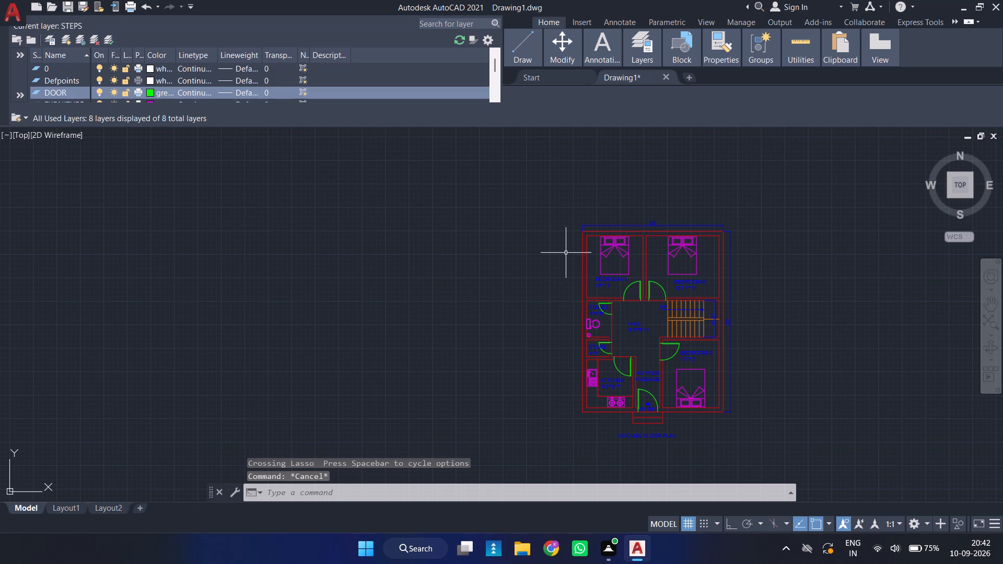
pyautogui.moveTo(649, 321); pyautogui.dragTo(520, 301, button='middle')
pyautogui.scroll(2, 520, 301)
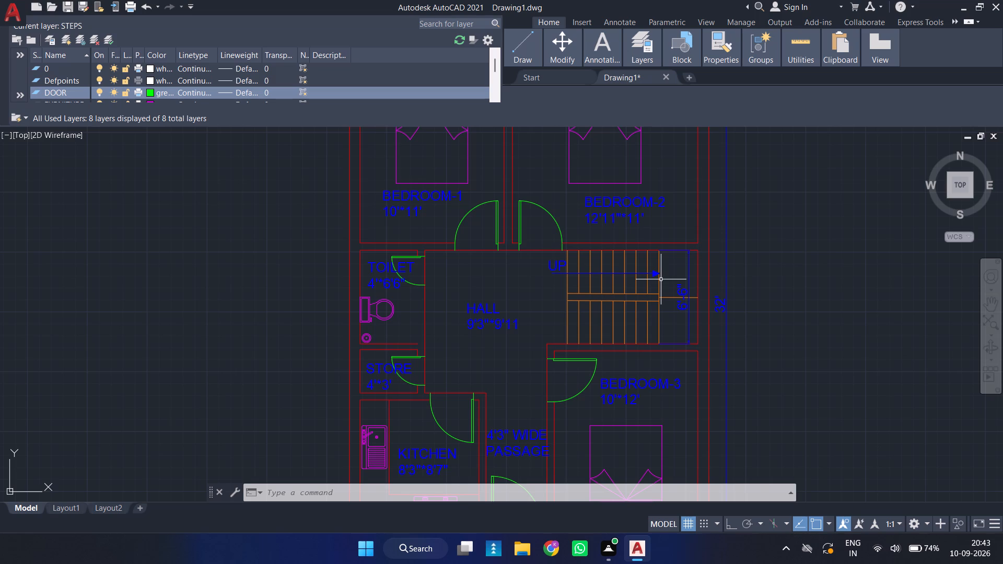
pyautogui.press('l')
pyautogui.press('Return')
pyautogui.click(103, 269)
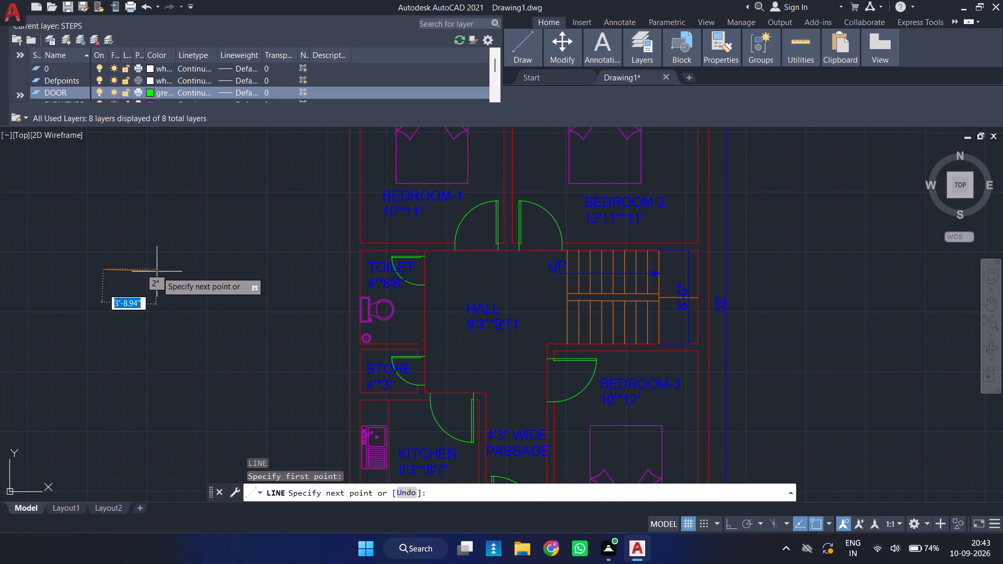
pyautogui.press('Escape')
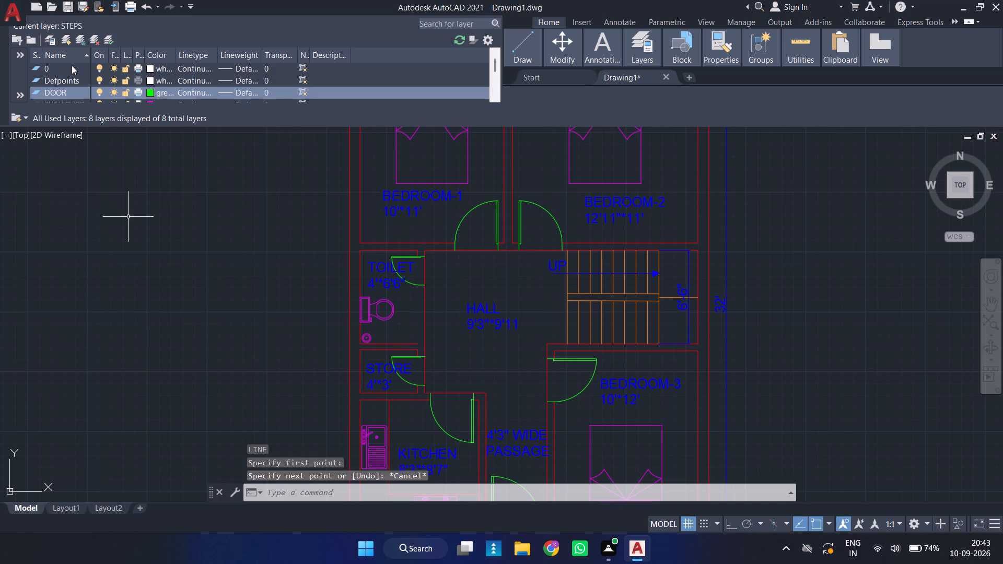
# Make WINDOW the current layer.
pyautogui.scroll(-3, 71, 64)
pyautogui.click(79, 89)
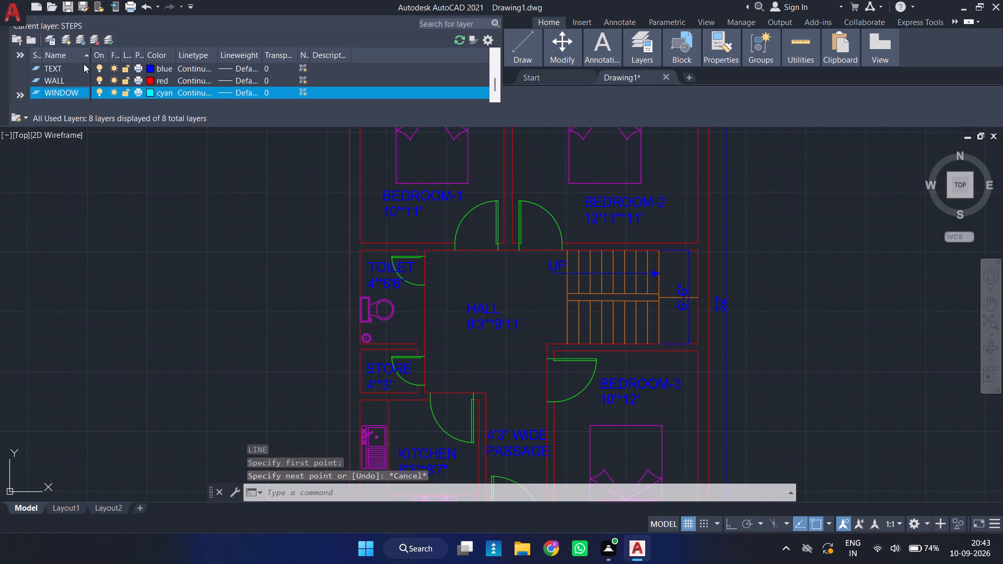
pyautogui.click(106, 36)
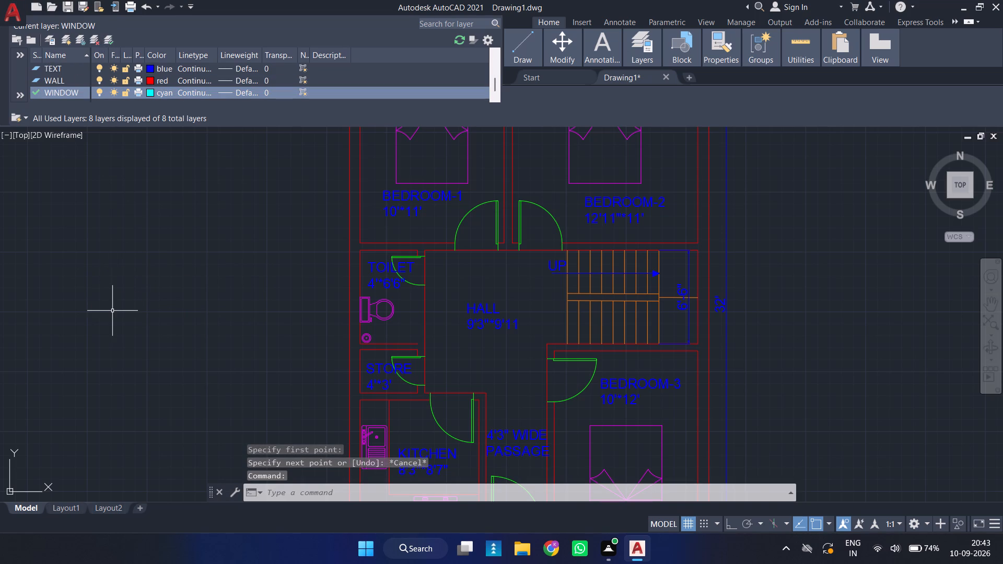
# Draw a three-sided window outline in the empty space west of the plan, with 9-inch ends joined by a 4-foot vertical side.
pyautogui.press('l')
pyautogui.press('Return')
pyautogui.press('F8')
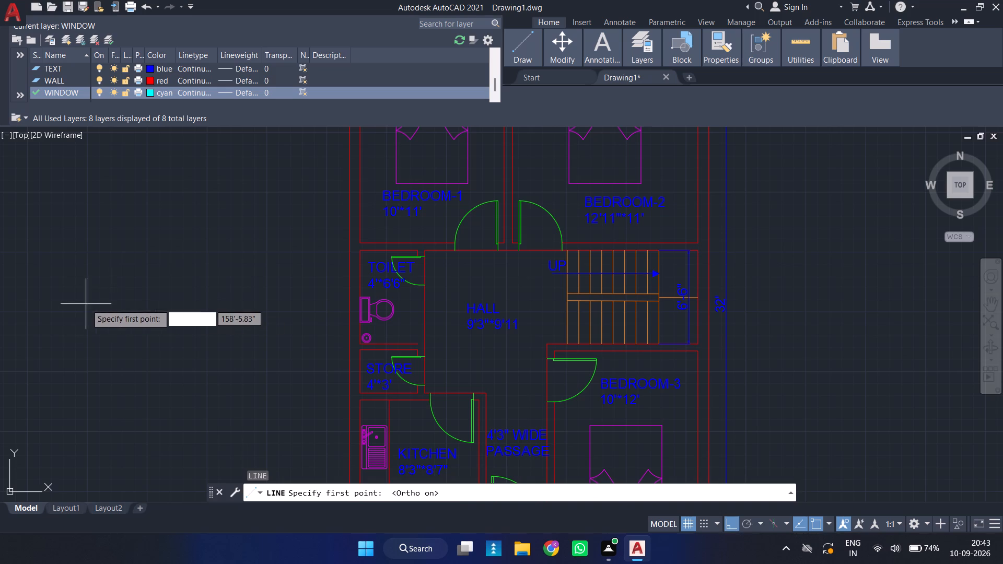
pyautogui.click(86, 304)
pyautogui.press('9')
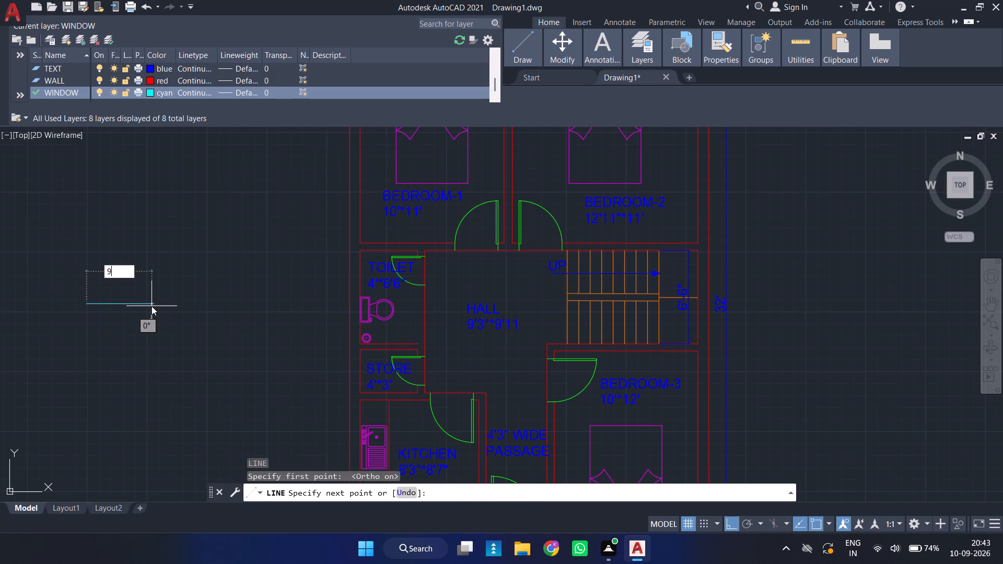
pyautogui.press('Return')
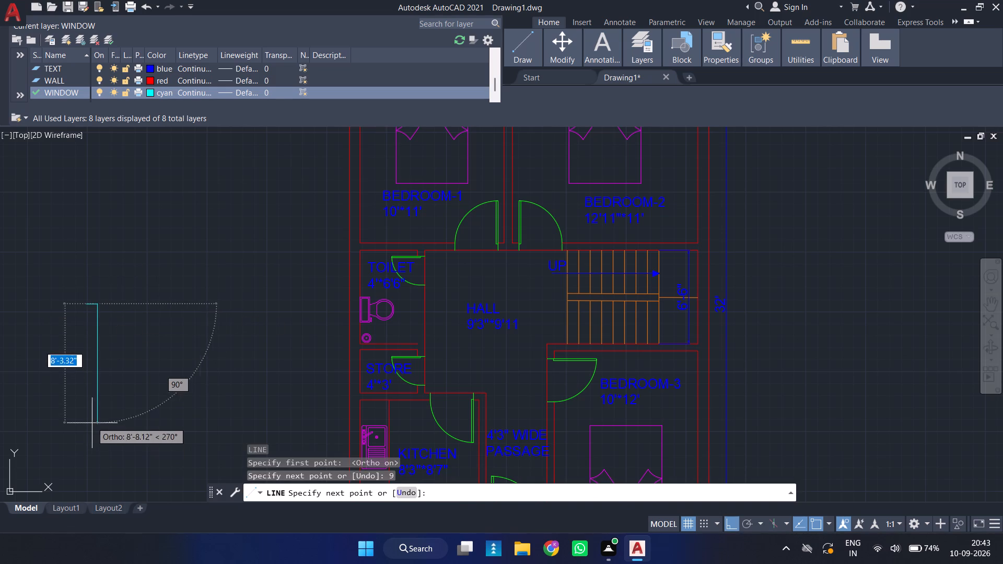
pyautogui.scroll(3, 86, 393)
pyautogui.moveTo(102, 281); pyautogui.dragTo(107, 477, button='middle')
pyautogui.write("4'")
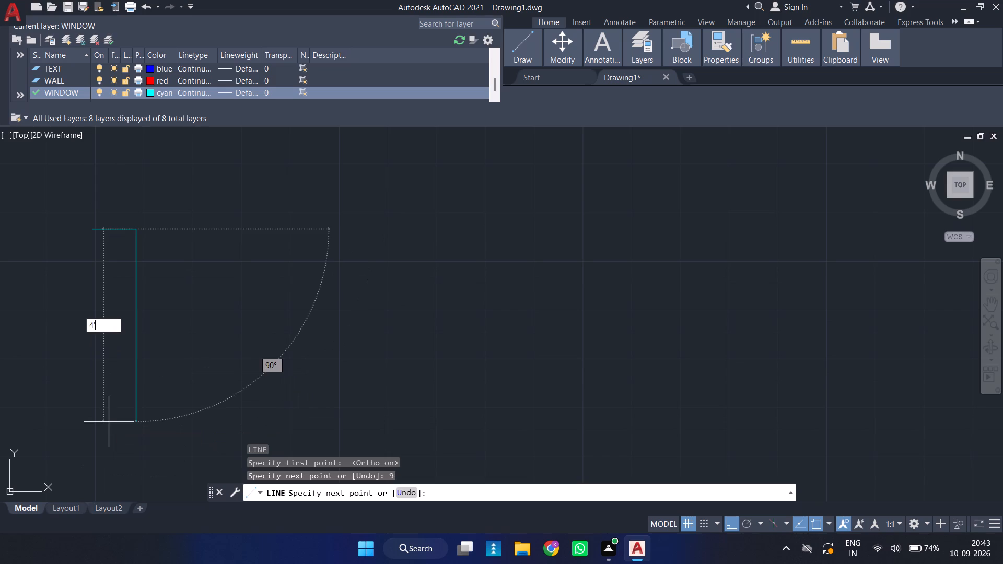
pyautogui.press('Return')
pyautogui.press('9')
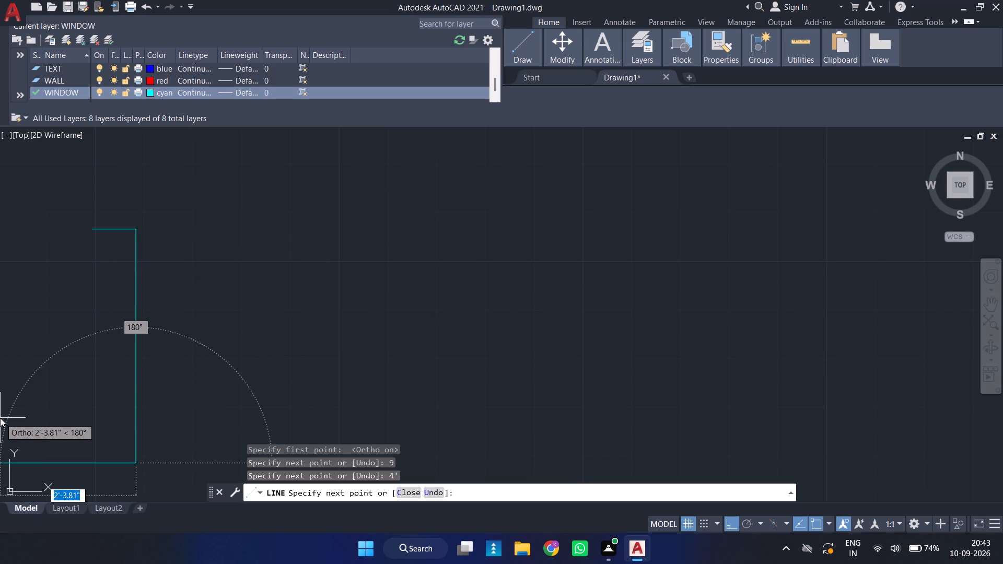
pyautogui.press('Return')
pyautogui.press('space')
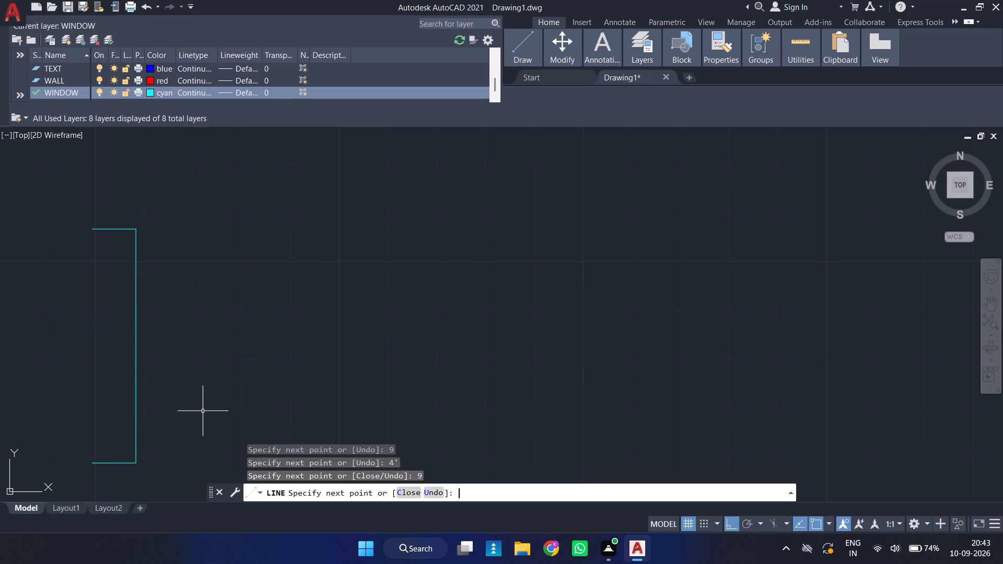
# Draw a vertical centre line between the midpoints of the window outline's two 9-inch end lines.
pyautogui.press('space')
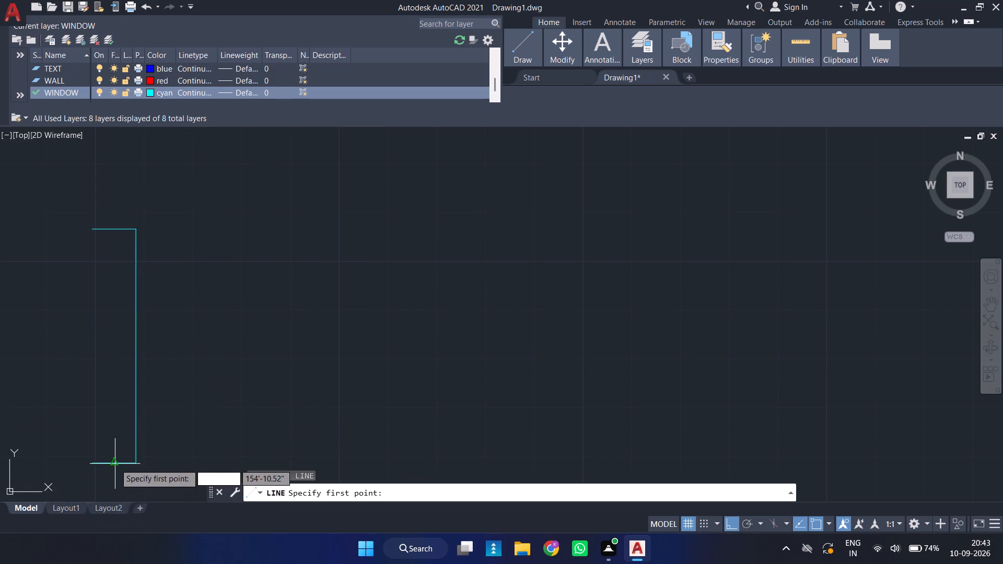
pyautogui.click(115, 464)
pyautogui.click(112, 230)
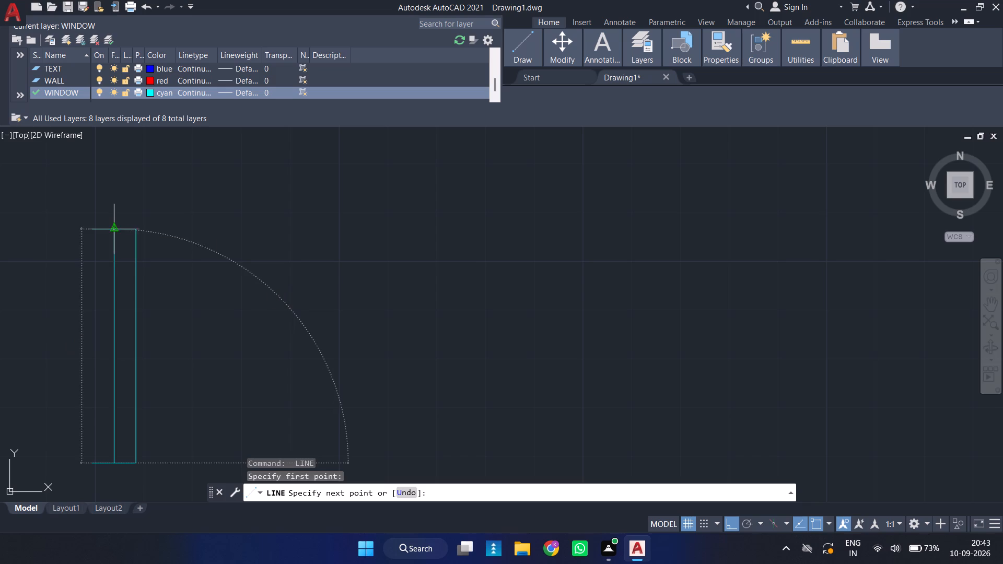
pyautogui.press('space')
pyautogui.press('space')
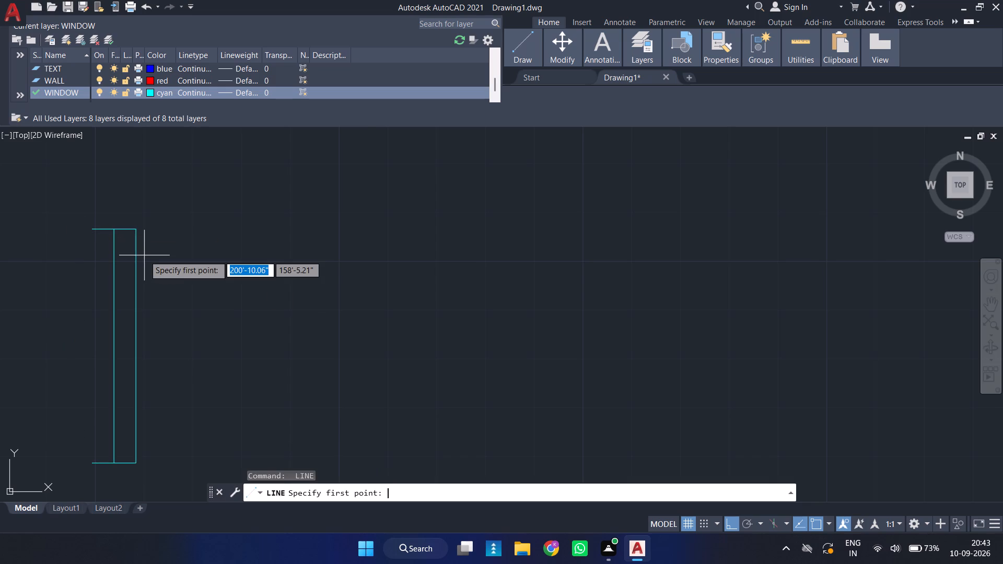
pyautogui.press('Escape')
# Offset the window's centre line 2 inches to both sides.
pyautogui.press('o')
pyautogui.press('Return')
pyautogui.press('2')
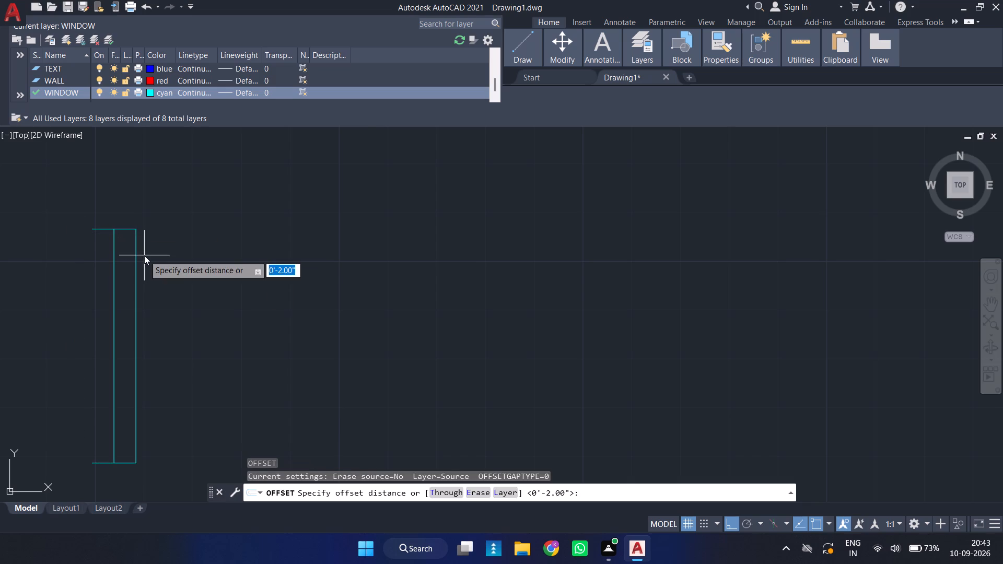
pyautogui.press('Return')
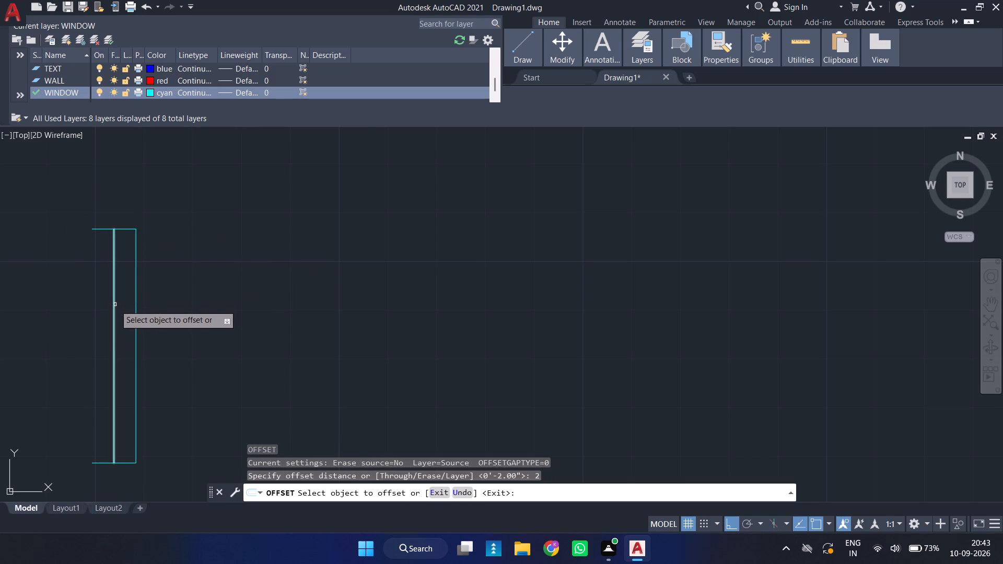
pyautogui.click(115, 305)
pyautogui.click(87, 320)
pyautogui.click(114, 310)
pyautogui.click(133, 307)
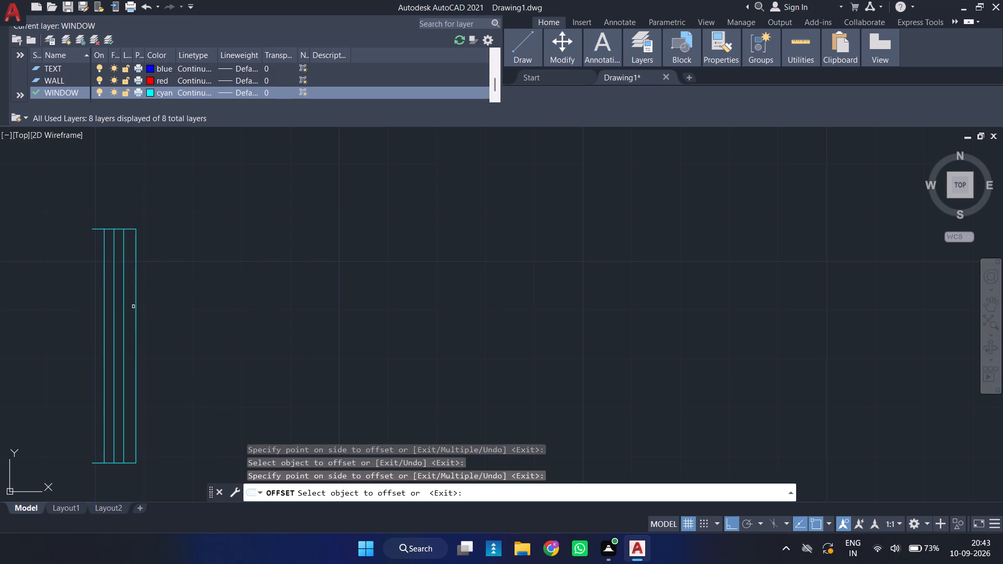
pyautogui.press('Escape')
# Delete the outline's original 4-foot side line, keeping the three inner window lines and both end lines.
pyautogui.click(135, 307)
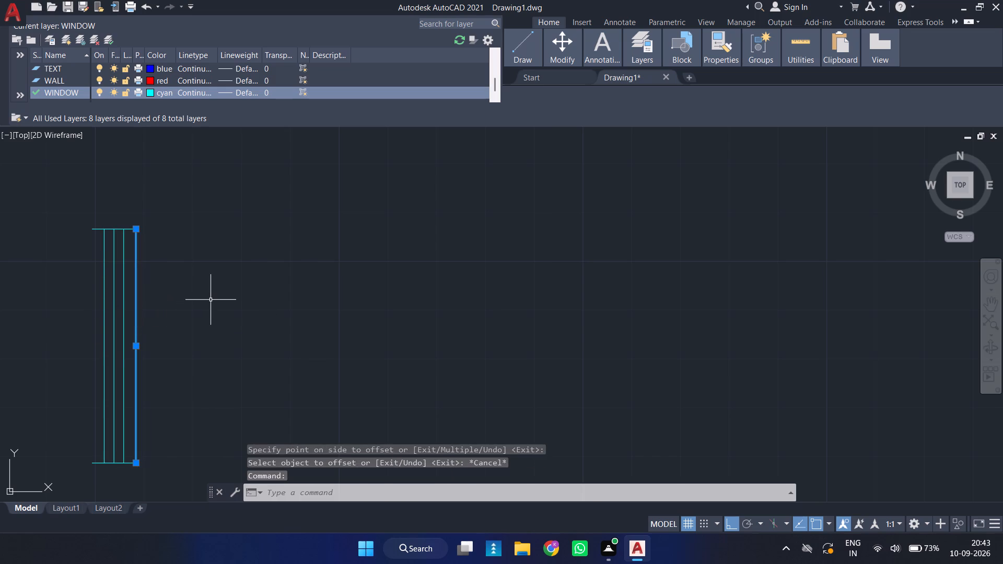
pyautogui.press('Delete')
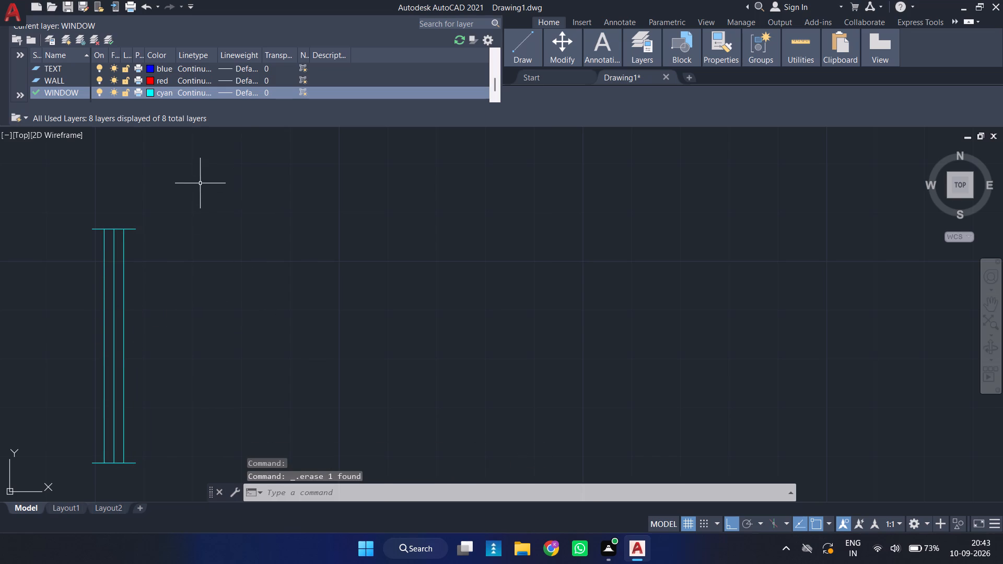
# Group the five lines of the window symbol.
pyautogui.scroll(-2, 289, 249)
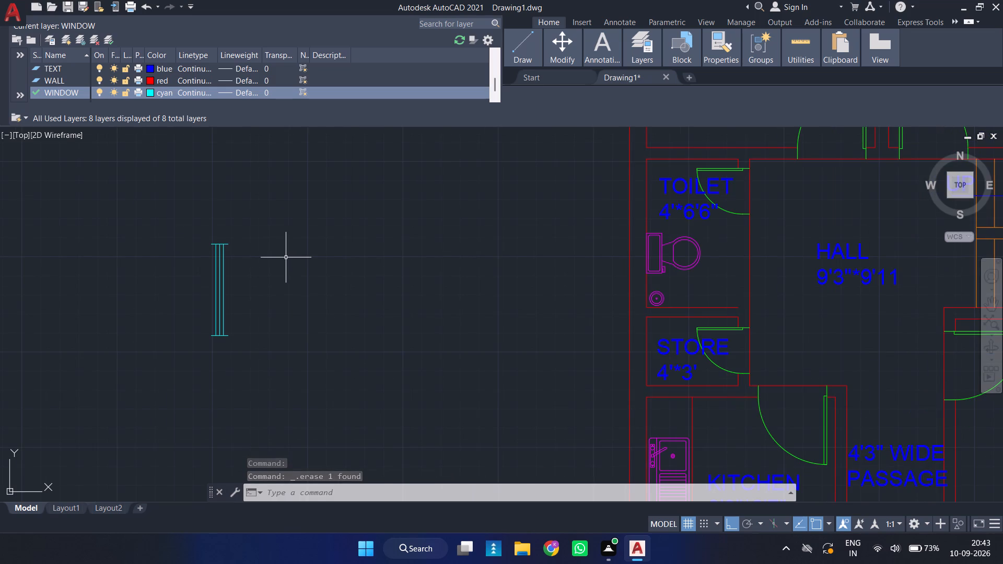
pyautogui.moveTo(274, 225); pyautogui.dragTo(274, 241)
pyautogui.click(187, 368)
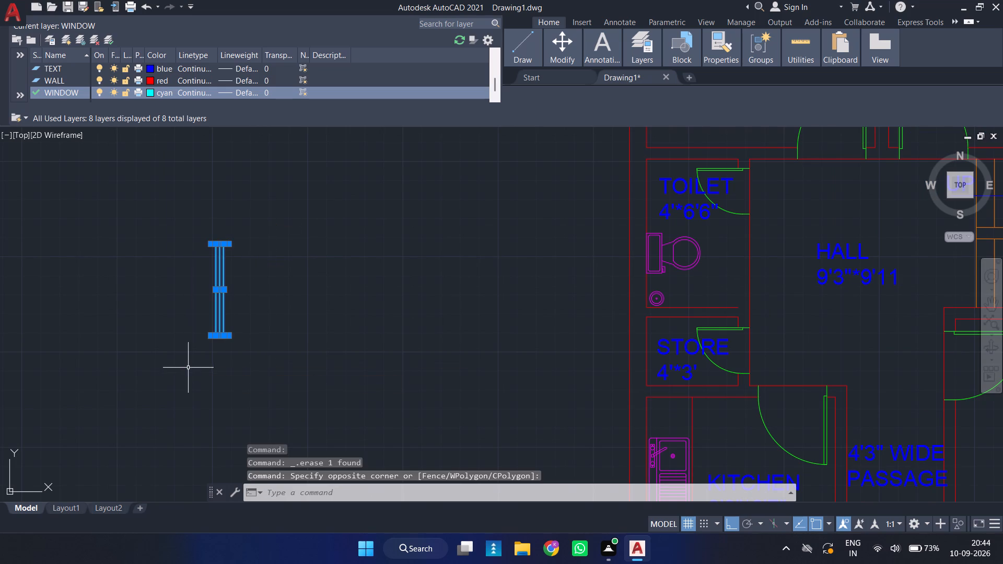
pyautogui.press('g')
pyautogui.press('space')
# Copy the window group from its lower-left endpoint onto the outer west wall of BEDROOM-1, beside the bed.
pyautogui.scroll(2, 207, 335)
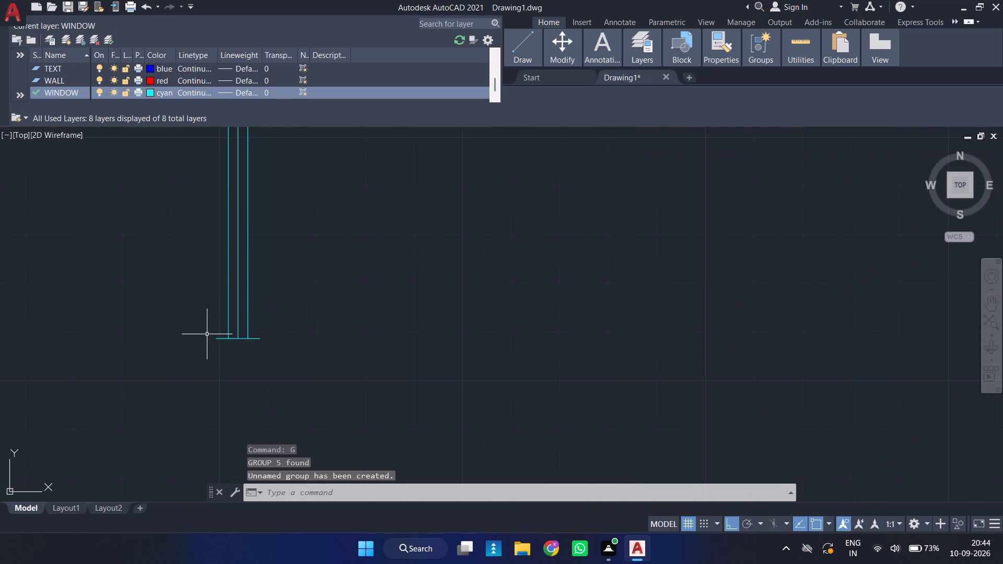
pyautogui.click(222, 339)
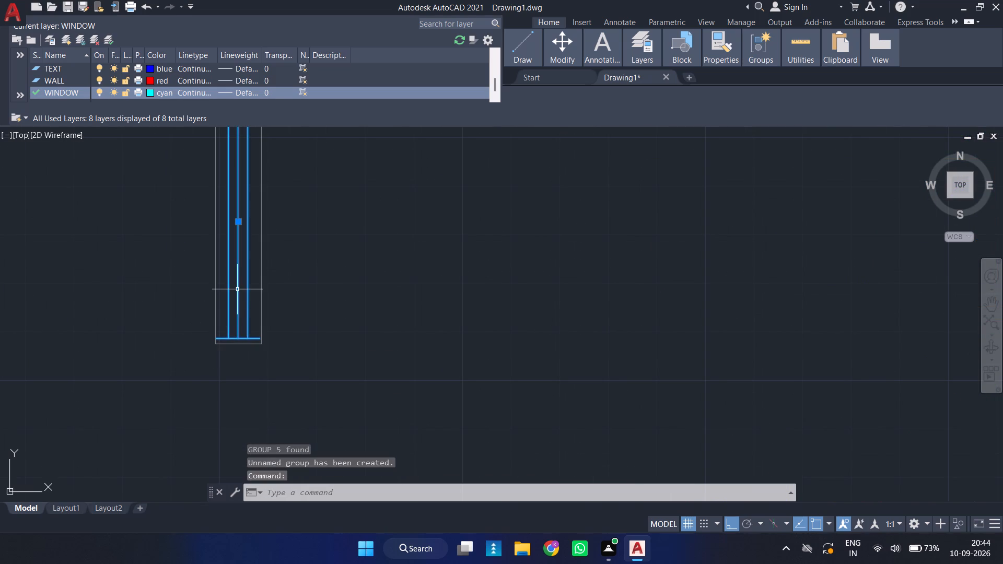
pyautogui.write('CO')
pyautogui.press('Return')
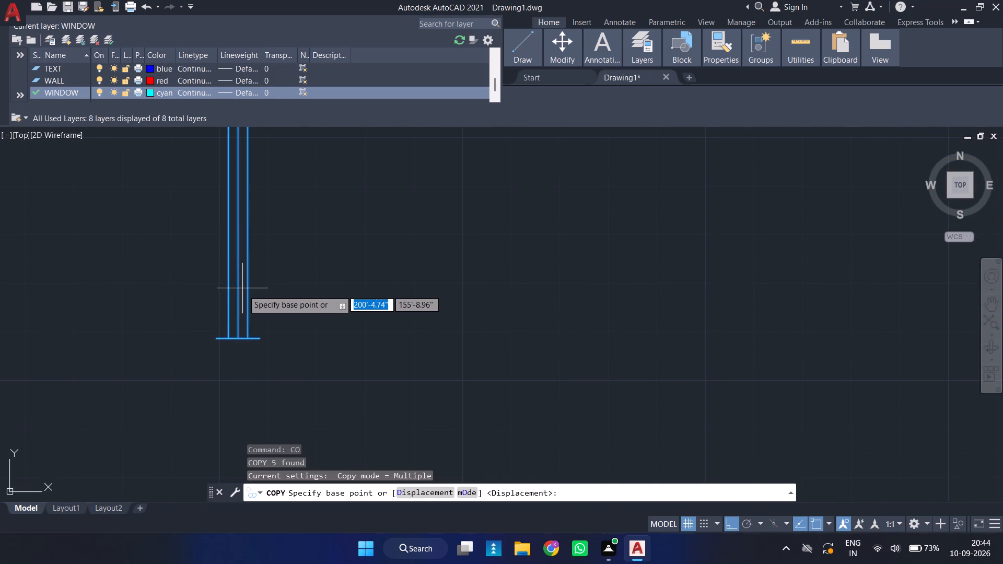
pyautogui.click(217, 339)
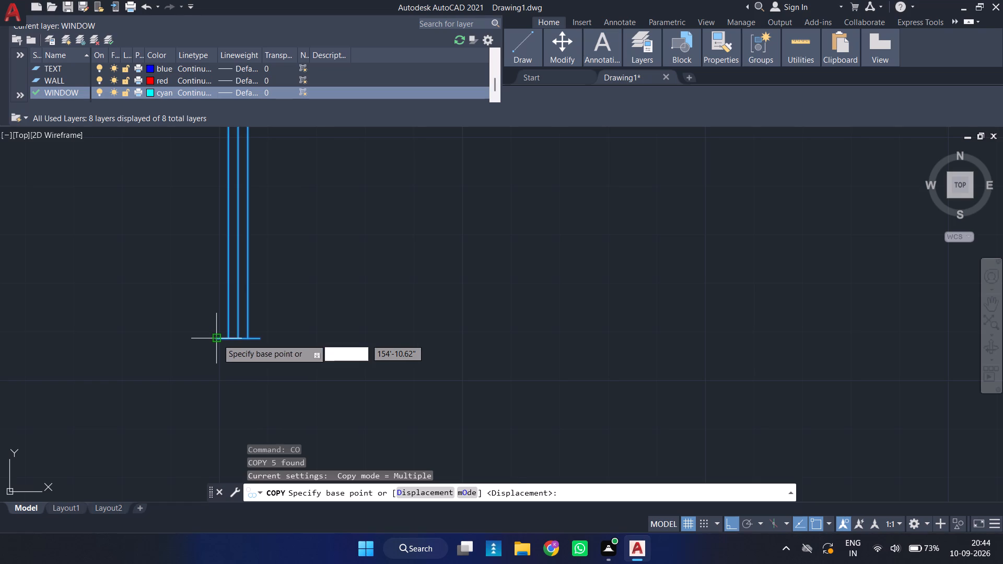
pyautogui.scroll(-4, 532, 325)
pyautogui.scroll(-3, 579, 354)
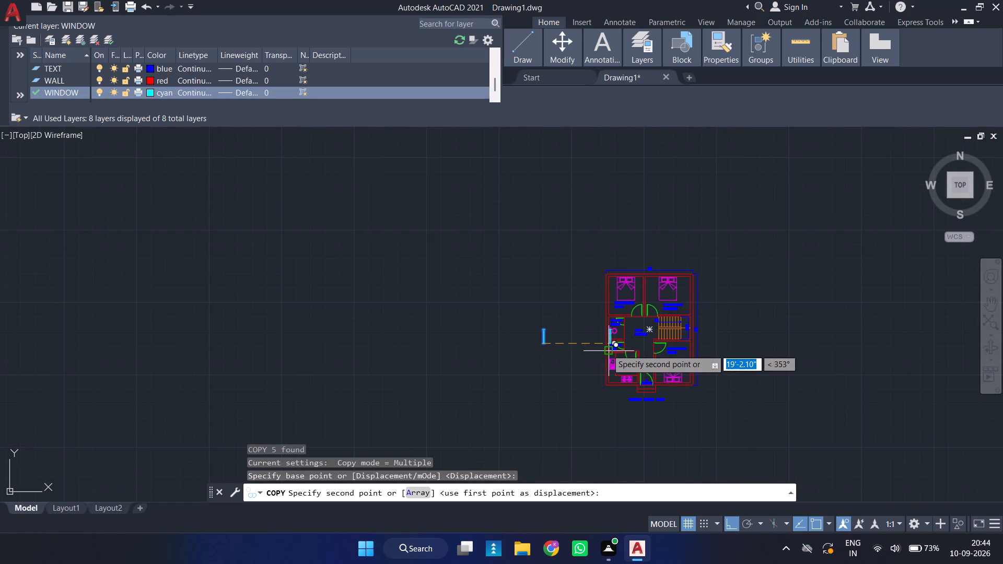
pyautogui.press('F8')
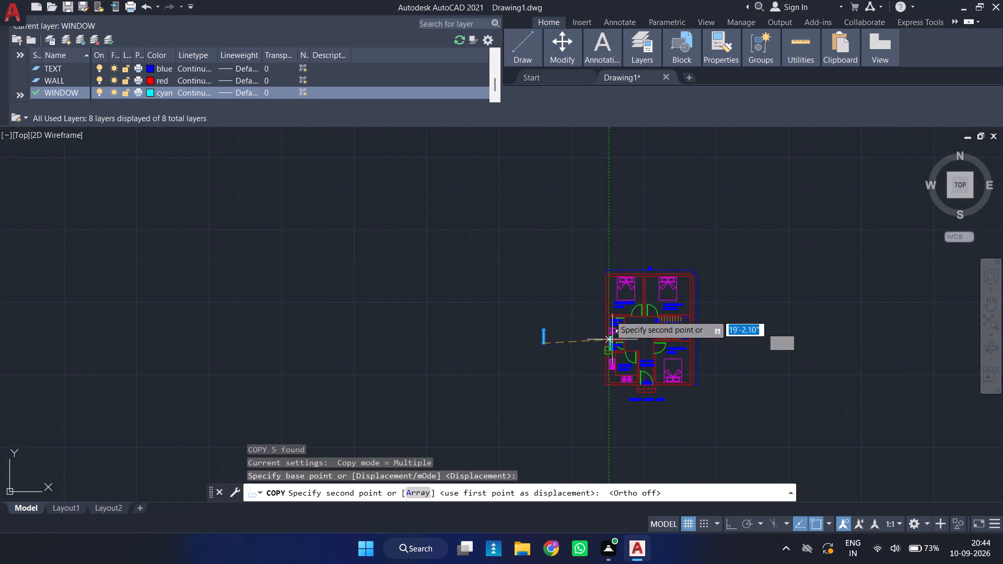
pyautogui.scroll(5, 602, 304)
pyautogui.moveTo(602, 298); pyautogui.dragTo(497, 374, button='middle')
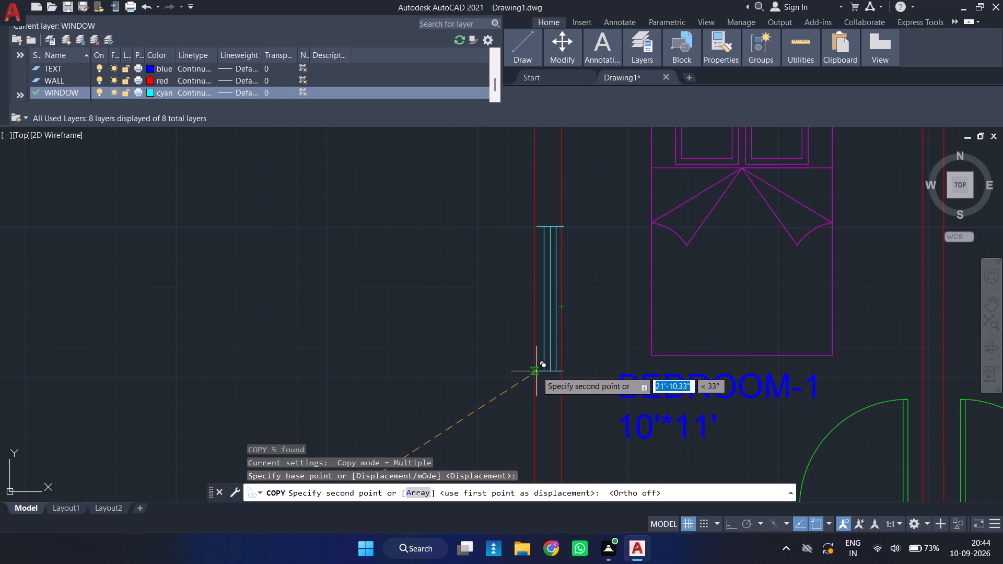
pyautogui.scroll(1, 536, 371)
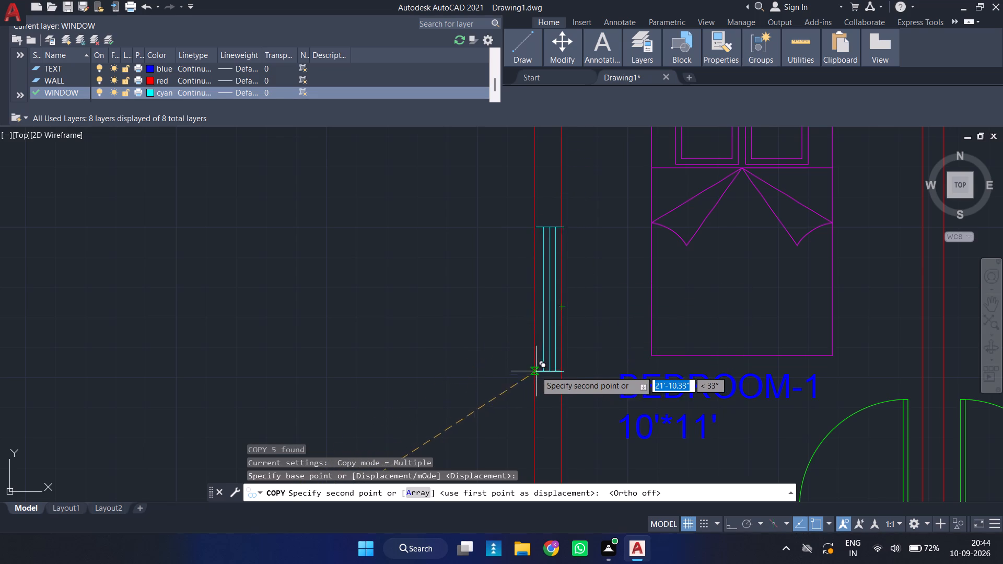
pyautogui.scroll(4, 535, 371)
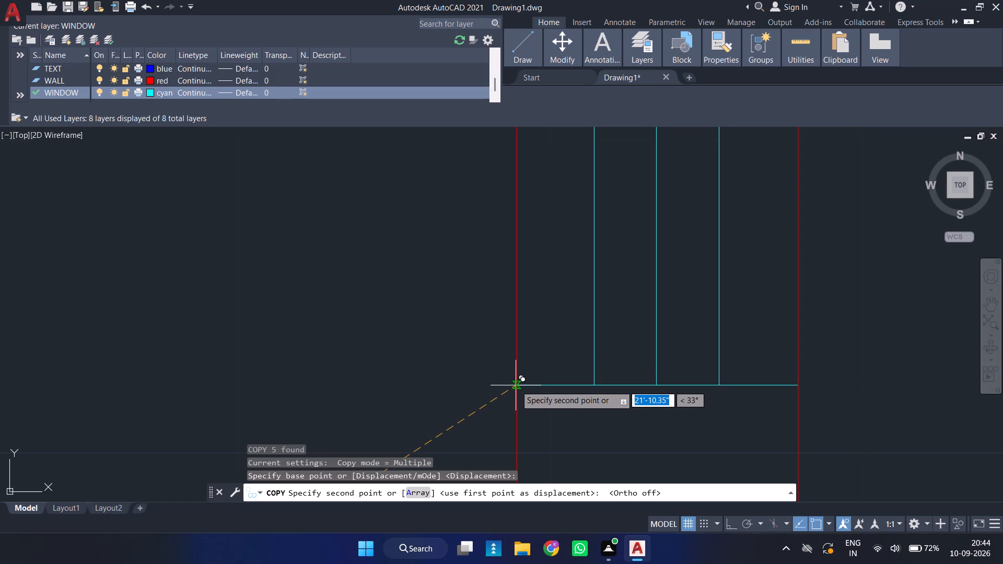
pyautogui.click(517, 384)
# Place another window copy in the outer east wall of BEDROOM-2, level with the BEDROOM-1 window.
pyautogui.scroll(-3, 572, 360)
pyautogui.scroll(-3, 664, 359)
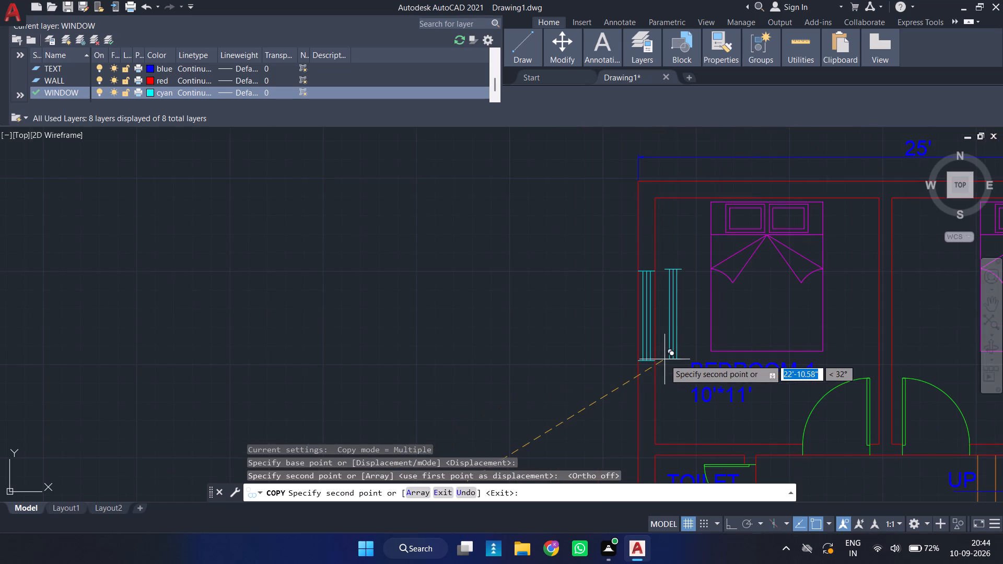
pyautogui.moveTo(662, 357); pyautogui.dragTo(544, 252, button='middle')
pyautogui.scroll(-3, 546, 250)
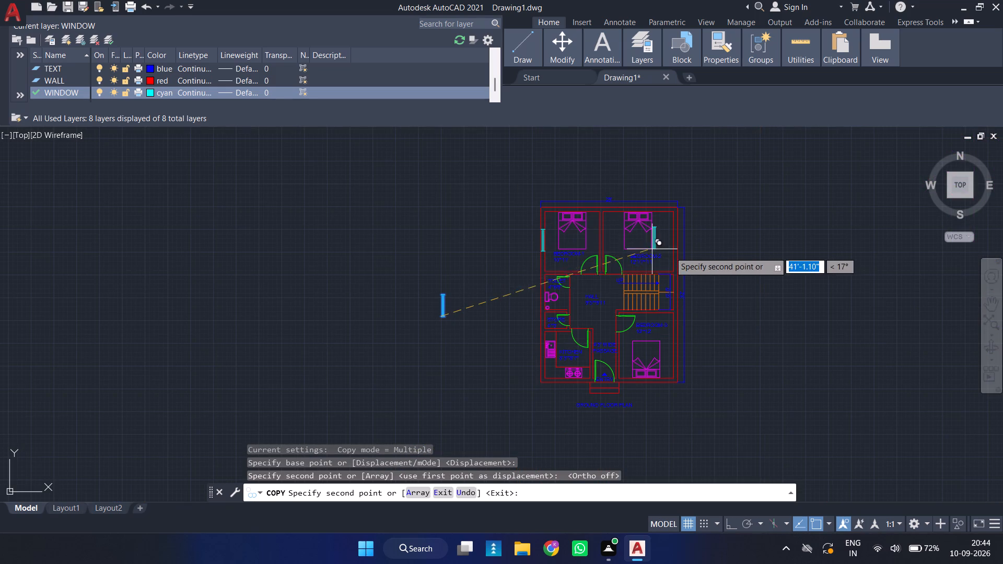
pyautogui.scroll(2, 672, 251)
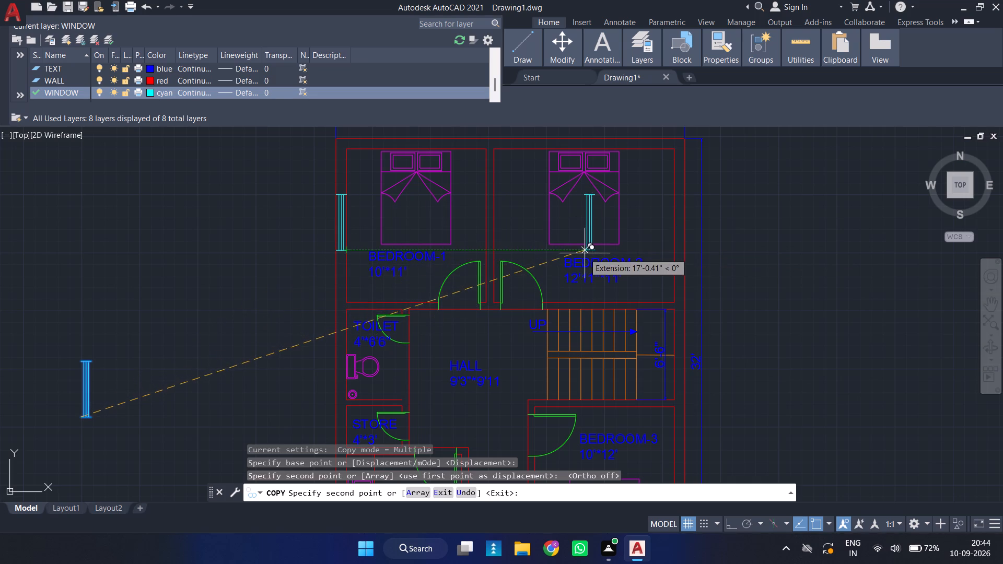
pyautogui.click(673, 248)
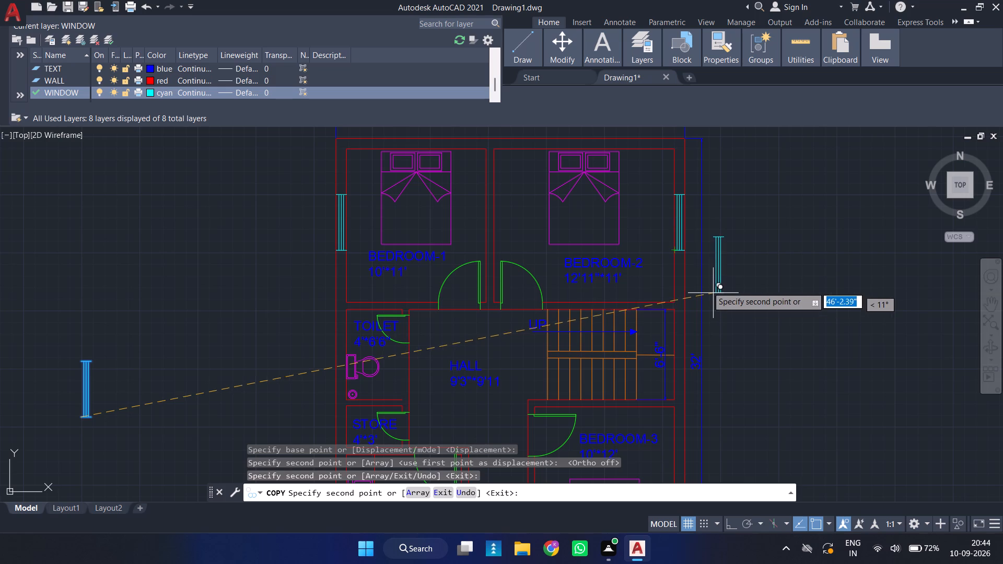
pyautogui.scroll(-1, 690, 272)
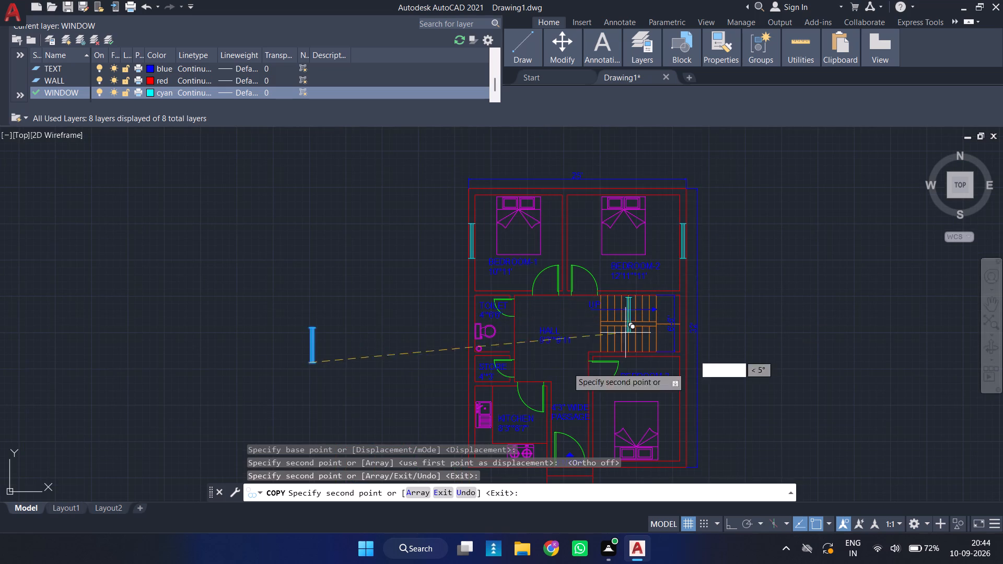
# Place another window copy in the outer west wall of the KITCHEN, beside the sink.
pyautogui.moveTo(531, 381); pyautogui.dragTo(607, 221, button='middle')
pyautogui.scroll(2, 533, 272)
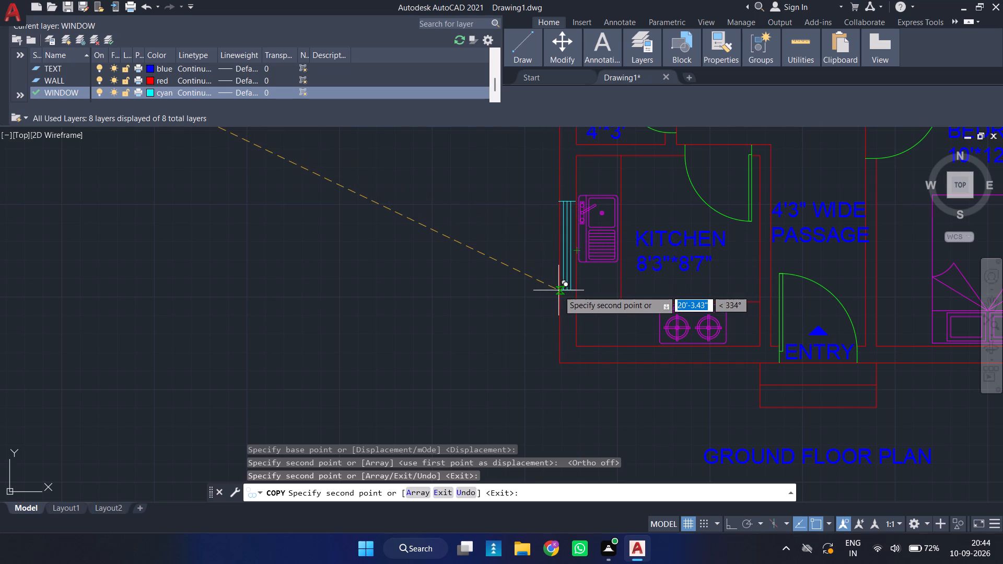
pyautogui.scroll(4, 558, 287)
pyautogui.click(558, 287)
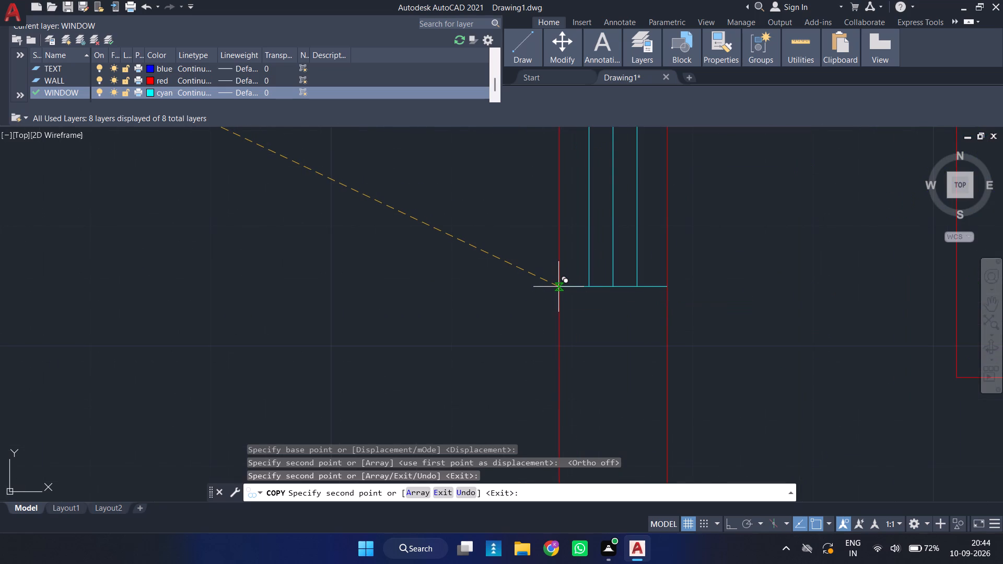
# Place a window copy in the outer east wall of BEDROOM-3, level with the KITCHEN window, and finish copying.
pyautogui.scroll(-3, 656, 288)
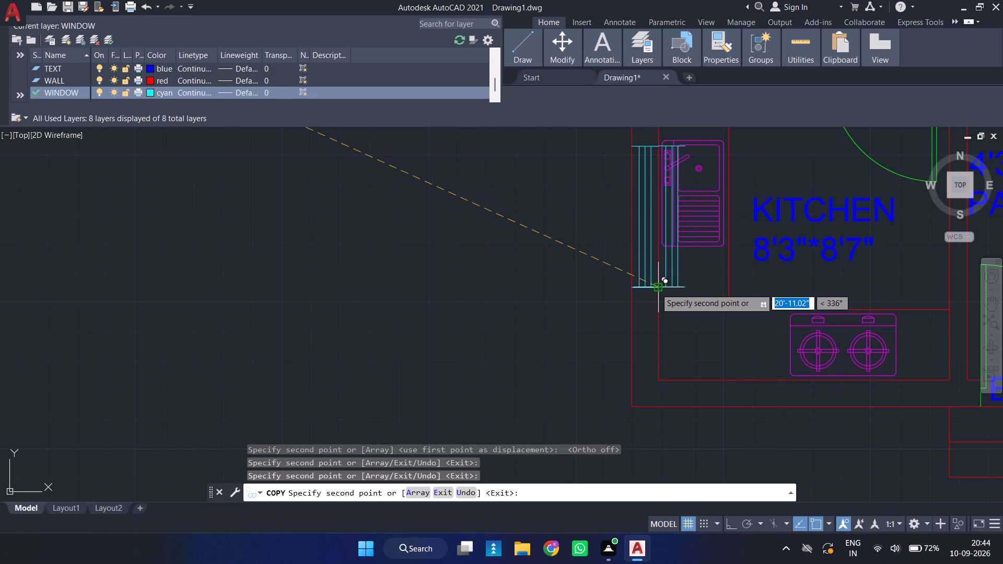
pyautogui.scroll(-3, 765, 284)
pyautogui.moveTo(765, 284); pyautogui.dragTo(604, 309, button='middle')
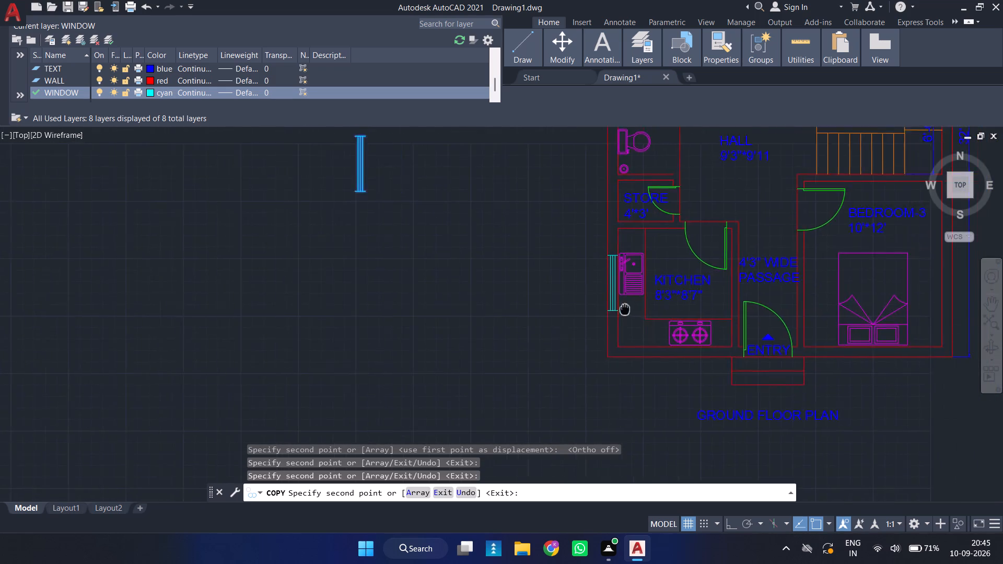
pyautogui.moveTo(604, 309); pyautogui.dragTo(546, 309, button='middle')
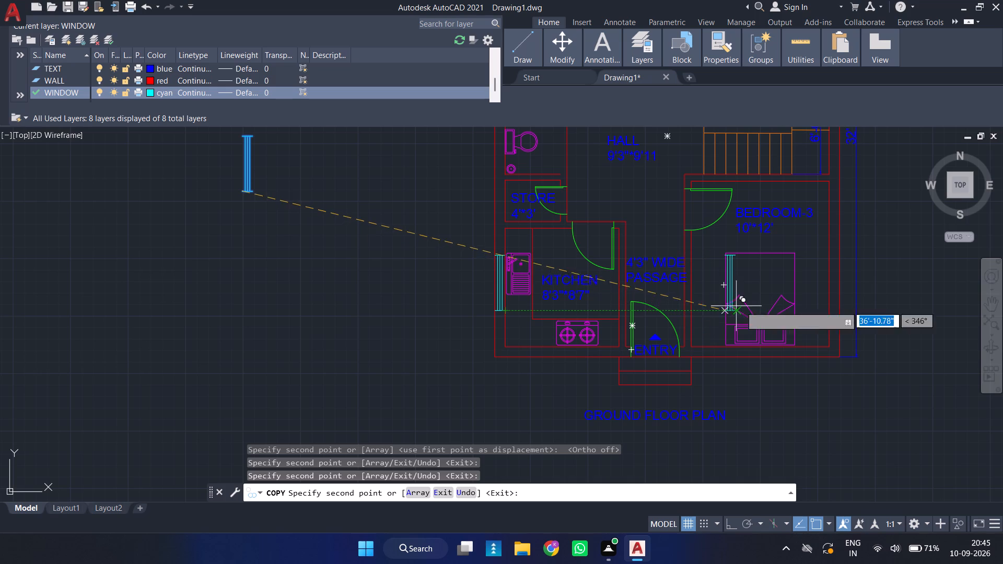
pyautogui.click(830, 306)
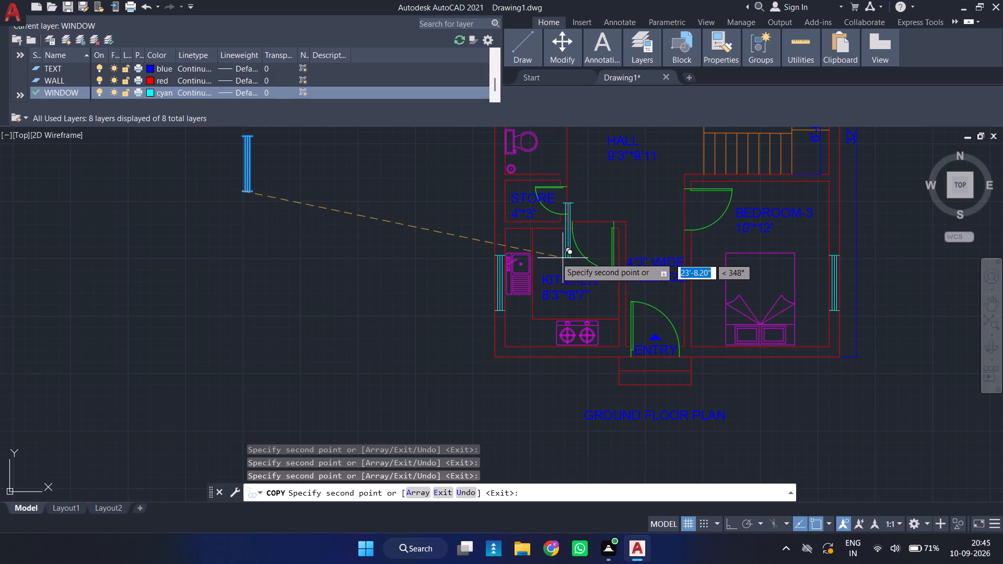
pyautogui.press('Escape')
# Draw a horizontal window end line across the outer east wall beside the stairs, slightly above the landing line.
pyautogui.moveTo(505, 210); pyautogui.dragTo(508, 397, button='middle')
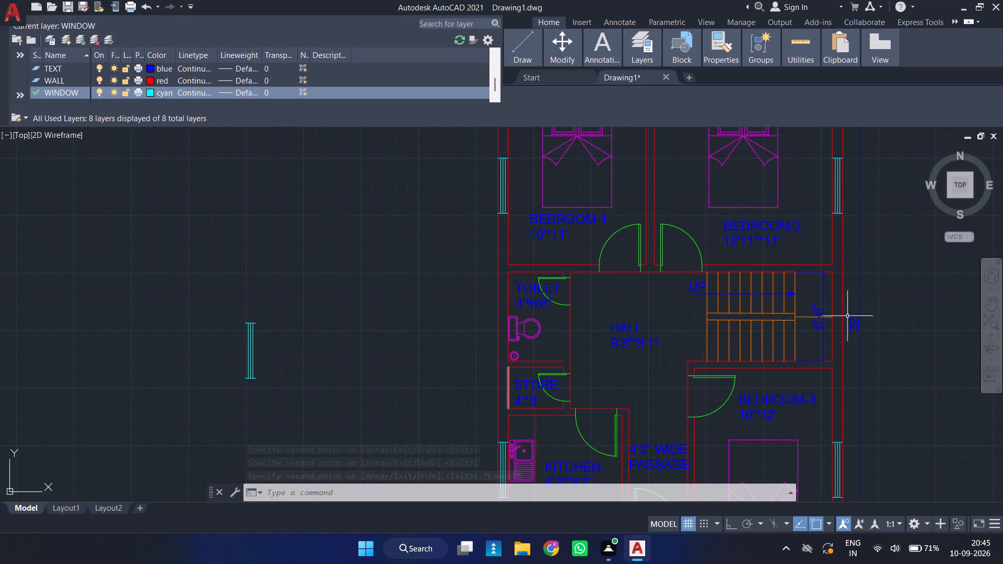
pyautogui.moveTo(865, 310); pyautogui.dragTo(686, 334, button='middle')
pyautogui.scroll(2, 683, 331)
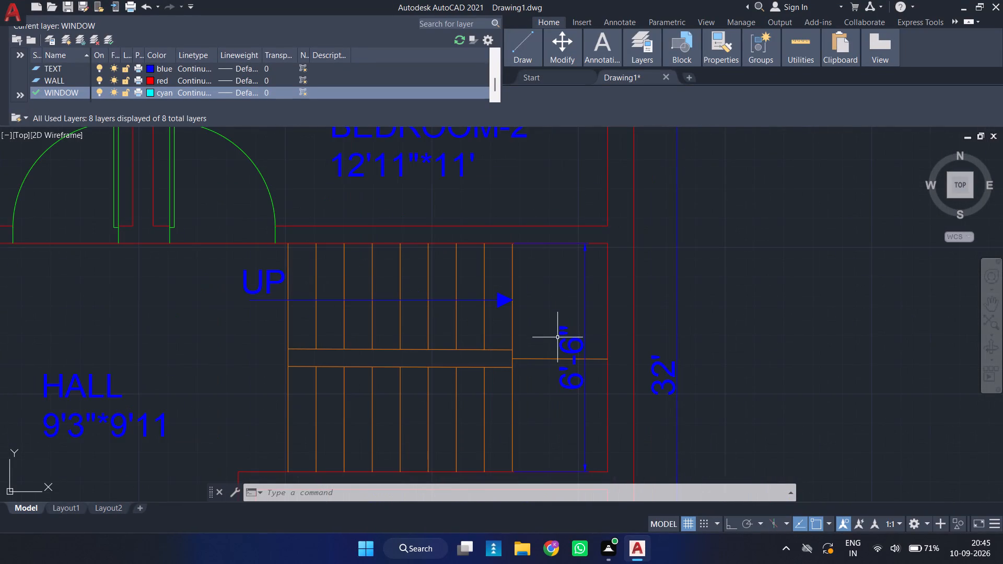
pyautogui.press('l')
pyautogui.press('Return')
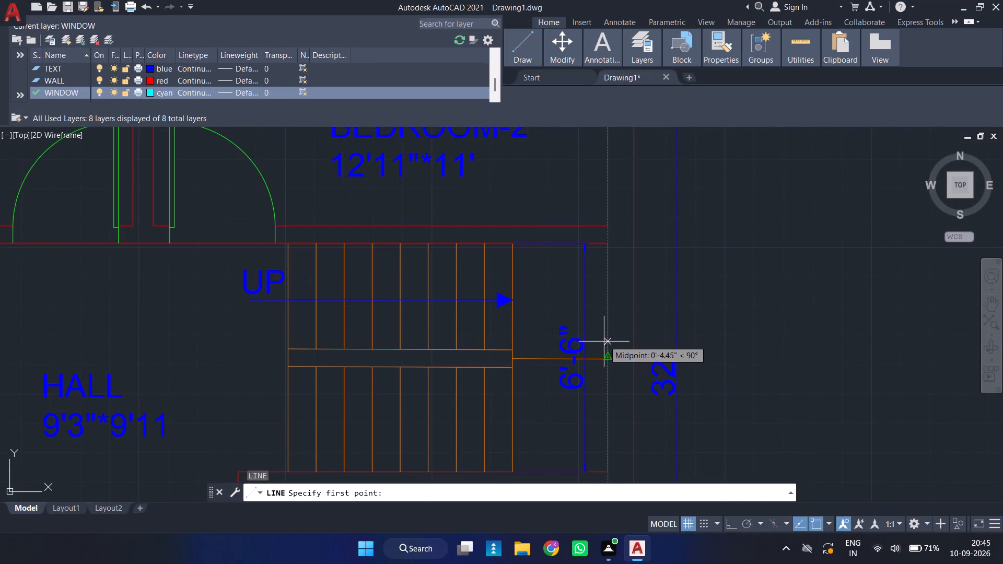
pyautogui.click(607, 322)
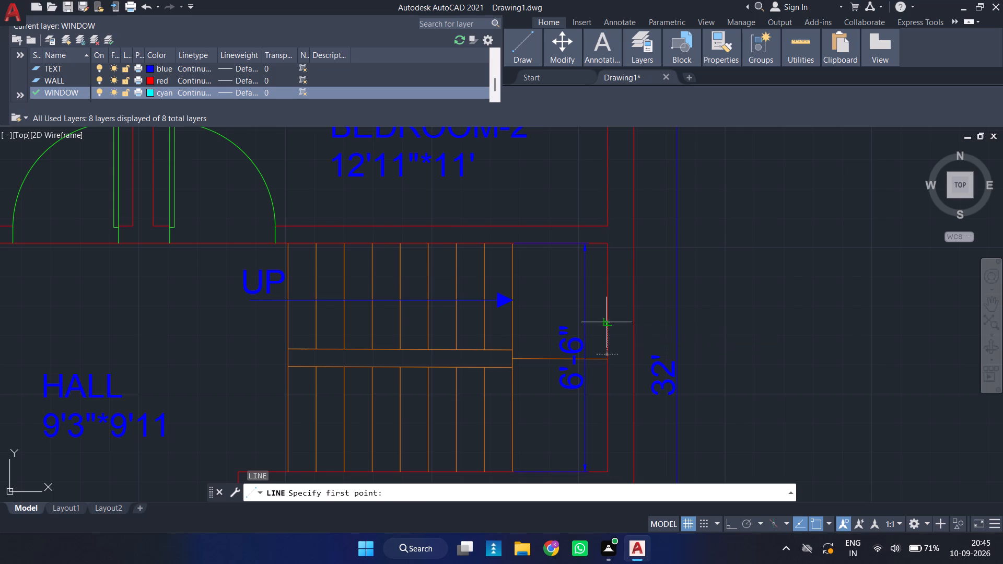
pyautogui.click(635, 321)
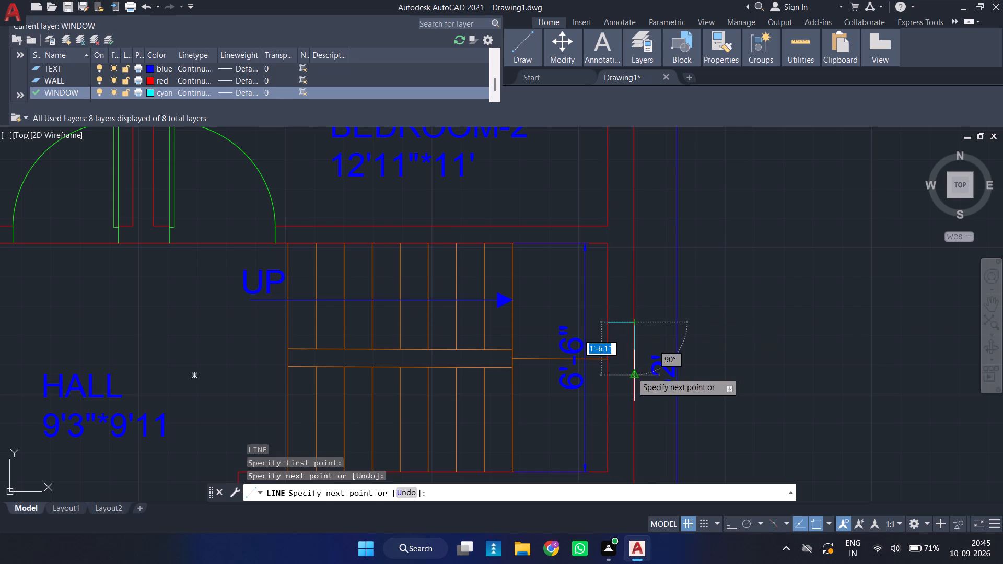
pyautogui.press('space')
# Draw a vertical line about 1'-0.6" long from the end line's midpoint down to the level of the stair landing line.
pyautogui.press('space')
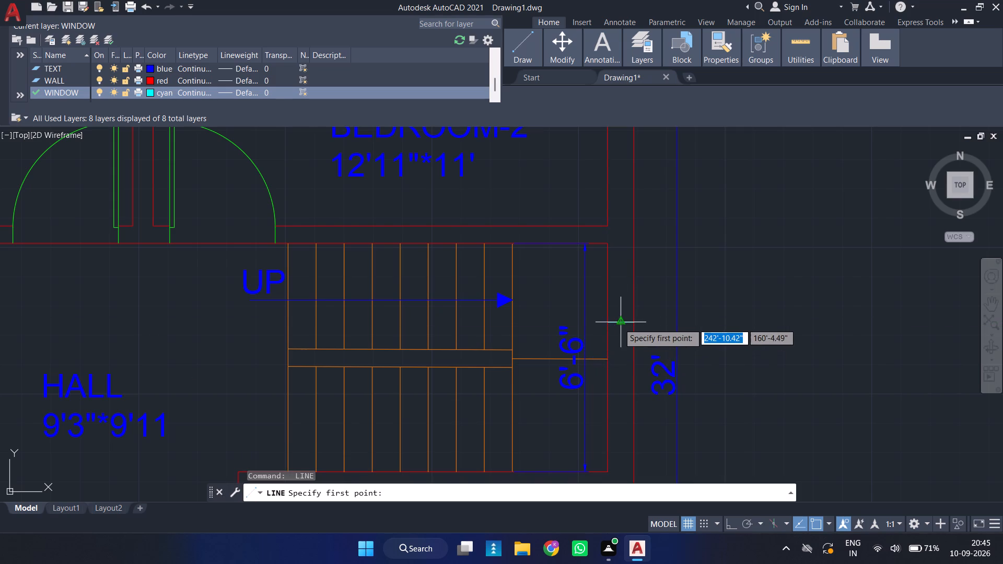
pyautogui.click(619, 323)
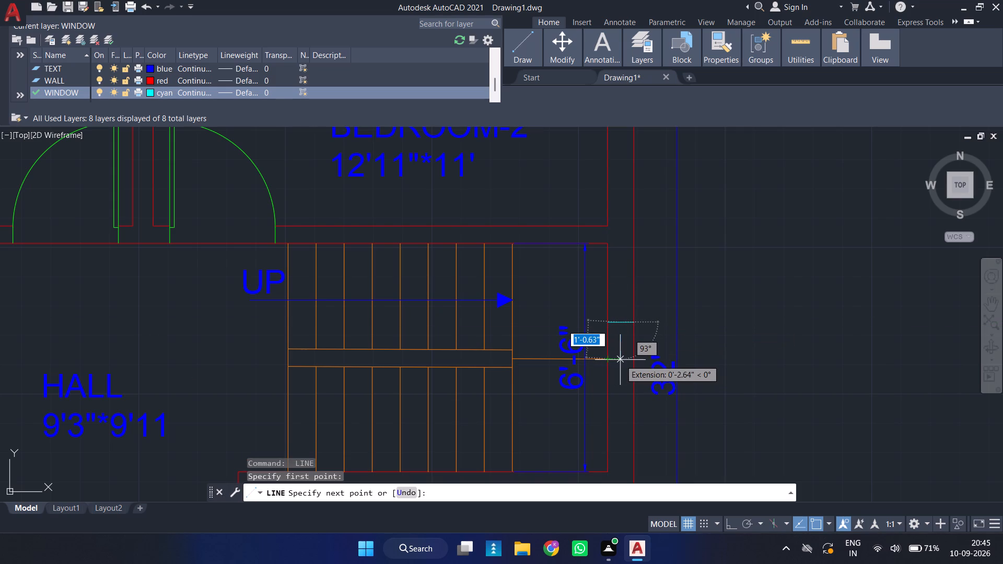
pyautogui.press('F8')
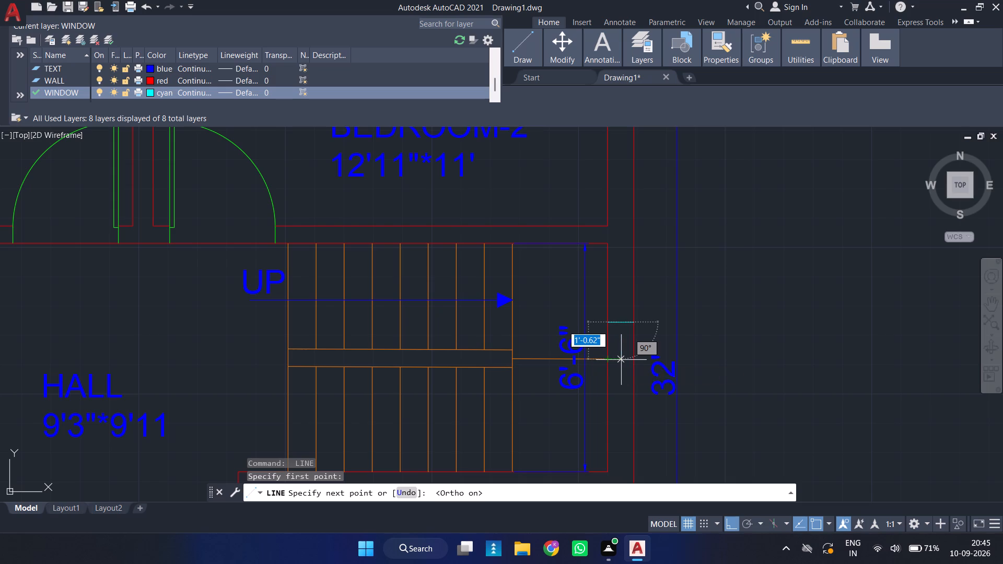
pyautogui.click(621, 360)
pyautogui.press('space')
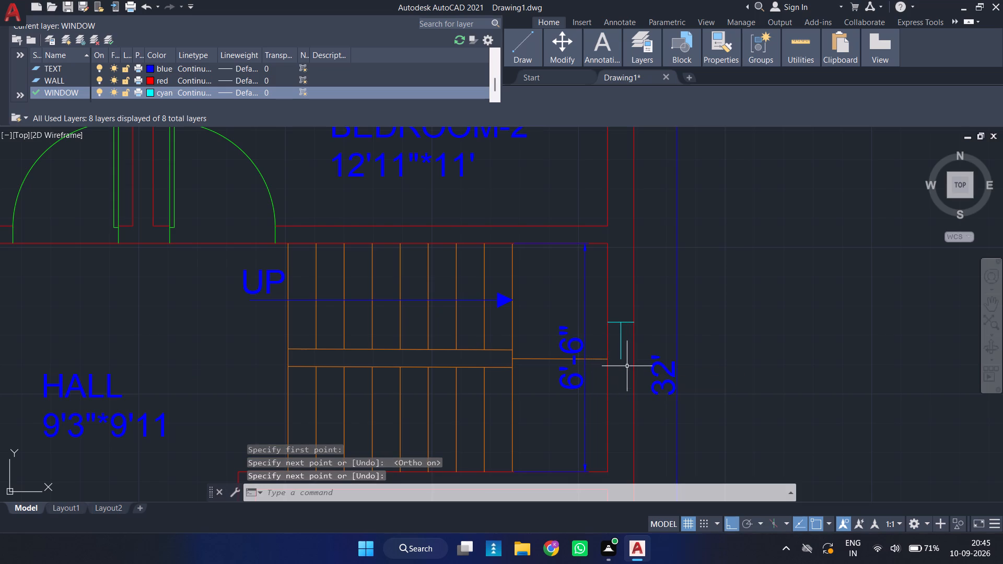
# Offset the stair window's vertical centre line 2" to each side.
pyautogui.press('o')
pyautogui.press('Return')
pyautogui.press('Return')
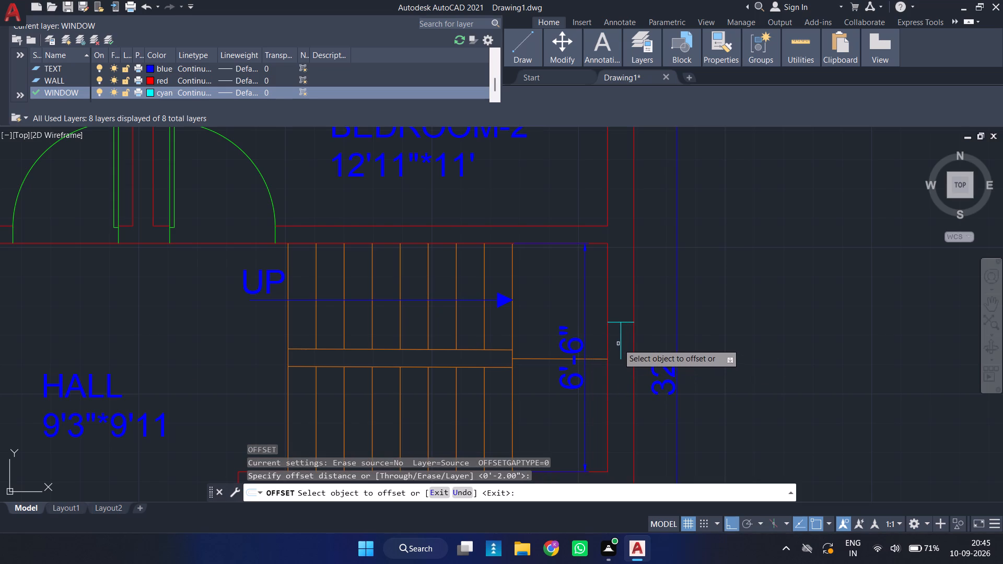
pyautogui.click(621, 340)
pyautogui.click(613, 340)
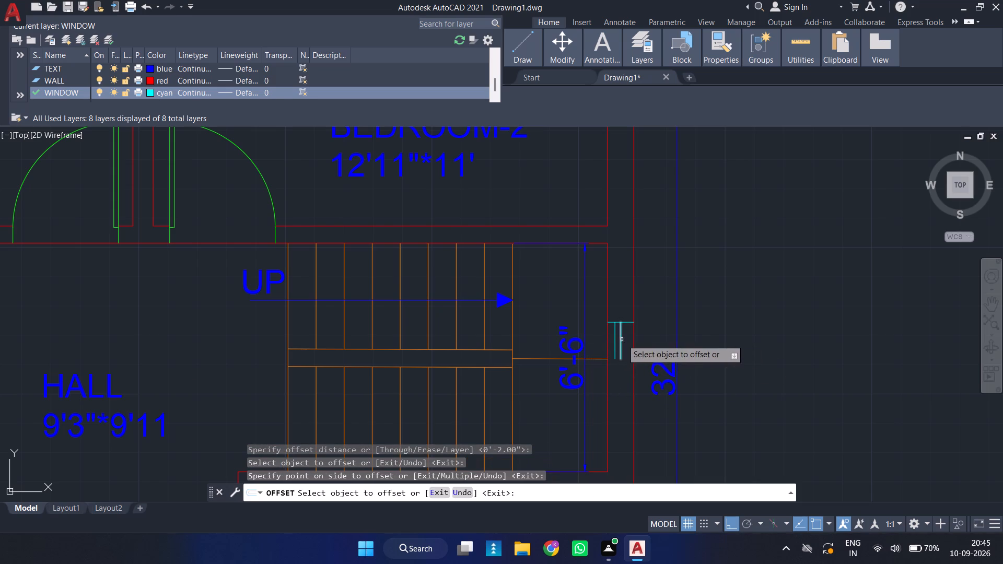
pyautogui.click(622, 339)
pyautogui.click(634, 339)
pyautogui.press('Escape')
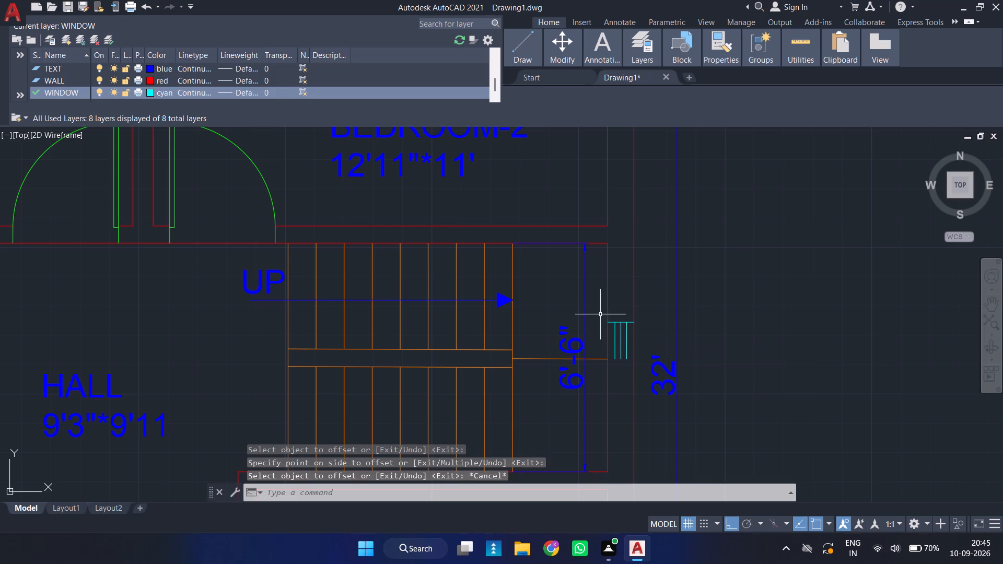
# Mirror the half stair window downward about the horizontal line through its lower endpoints, keeping the source objects.
pyautogui.click(598, 309)
pyautogui.click(644, 362)
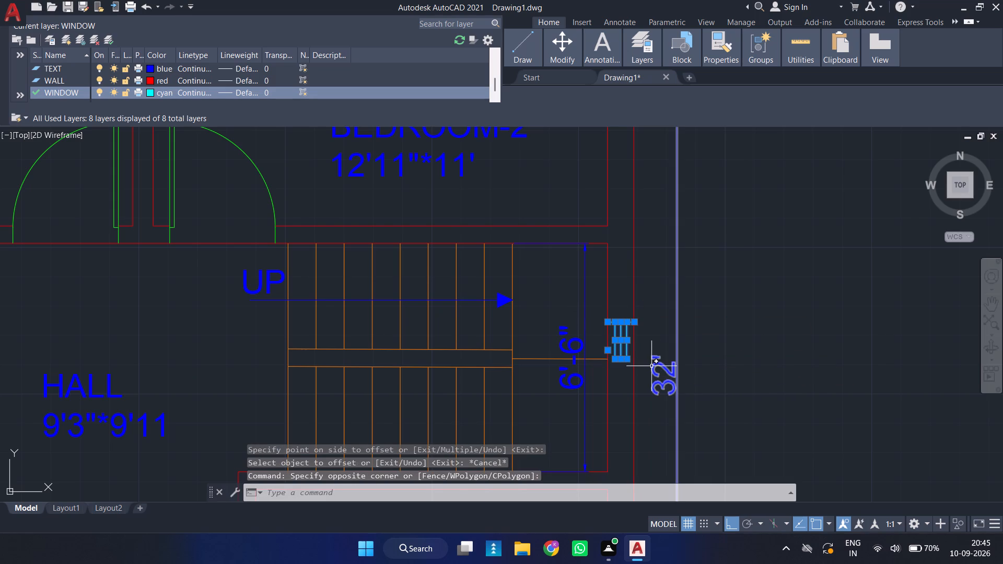
pyautogui.press('m')
pyautogui.press('i')
pyautogui.press('Return')
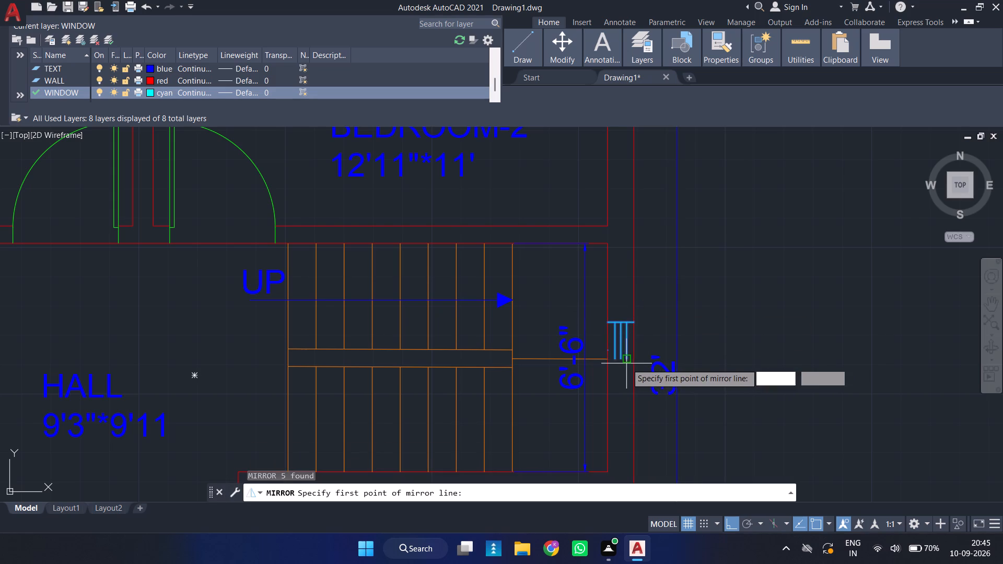
pyautogui.scroll(2, 617, 361)
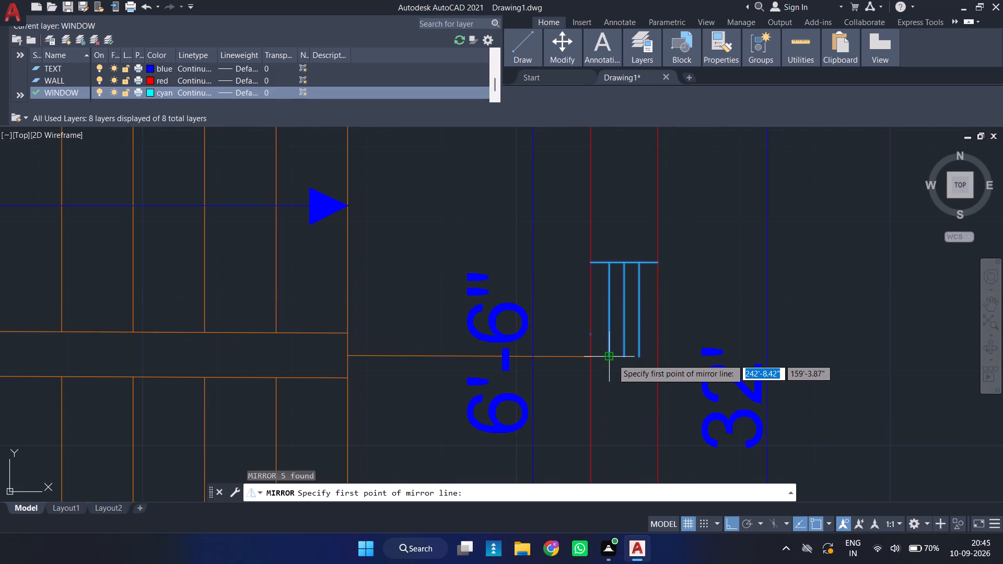
pyautogui.click(612, 359)
pyautogui.click(641, 357)
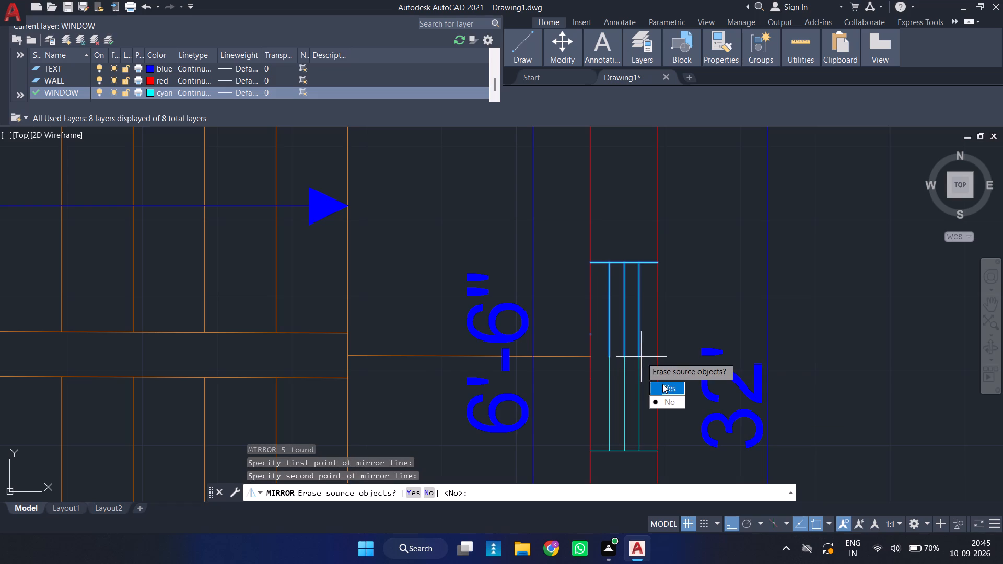
pyautogui.moveTo(664, 397); pyautogui.dragTo(641, 357)
# Draw two 9" window end lines across the TOILET's outer west wall, aligned with the lower and upper corners of the WC cistern.
pyautogui.scroll(-3, 642, 326)
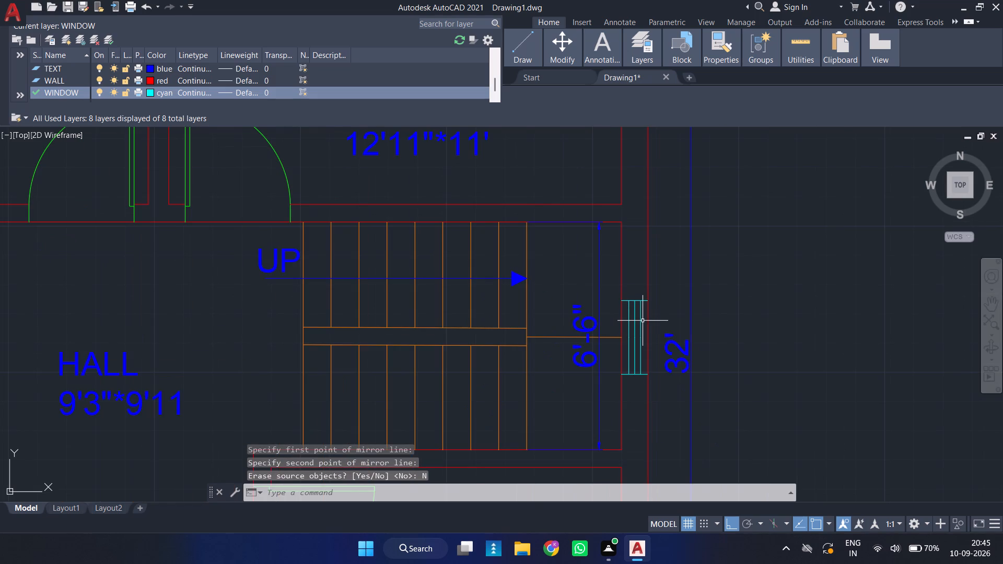
pyautogui.scroll(-3, 409, 354)
pyautogui.moveTo(326, 346); pyautogui.dragTo(359, 349, button='middle')
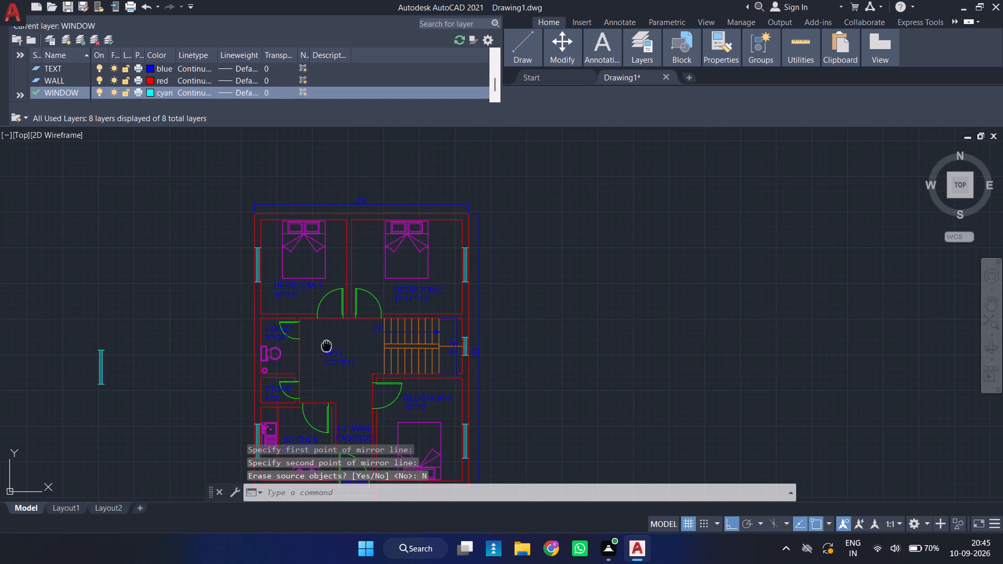
pyautogui.moveTo(359, 349); pyautogui.dragTo(577, 342, button='middle')
pyautogui.moveTo(510, 354); pyautogui.dragTo(632, 308, button='middle')
pyautogui.scroll(3, 631, 305)
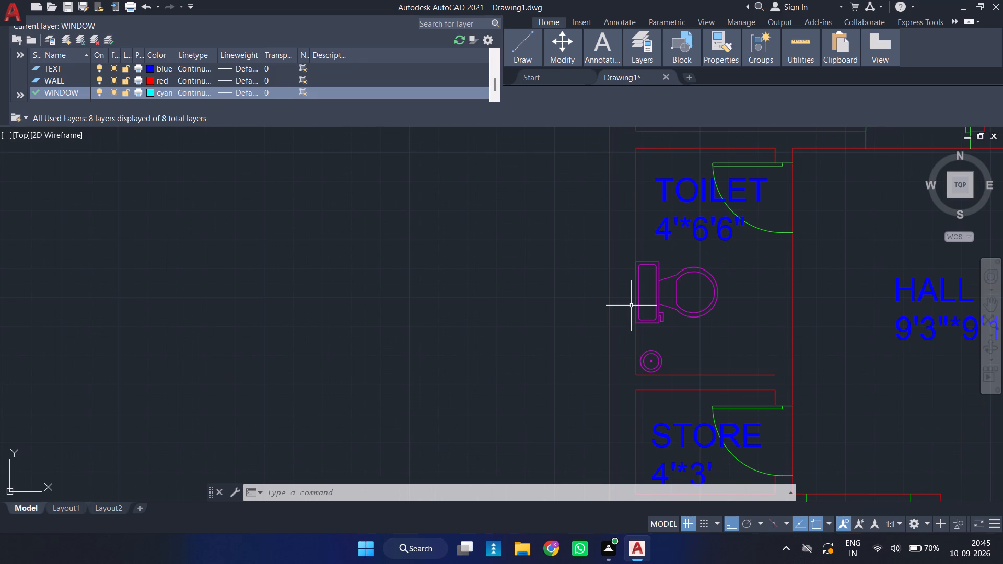
pyautogui.press('l')
pyautogui.press('Return')
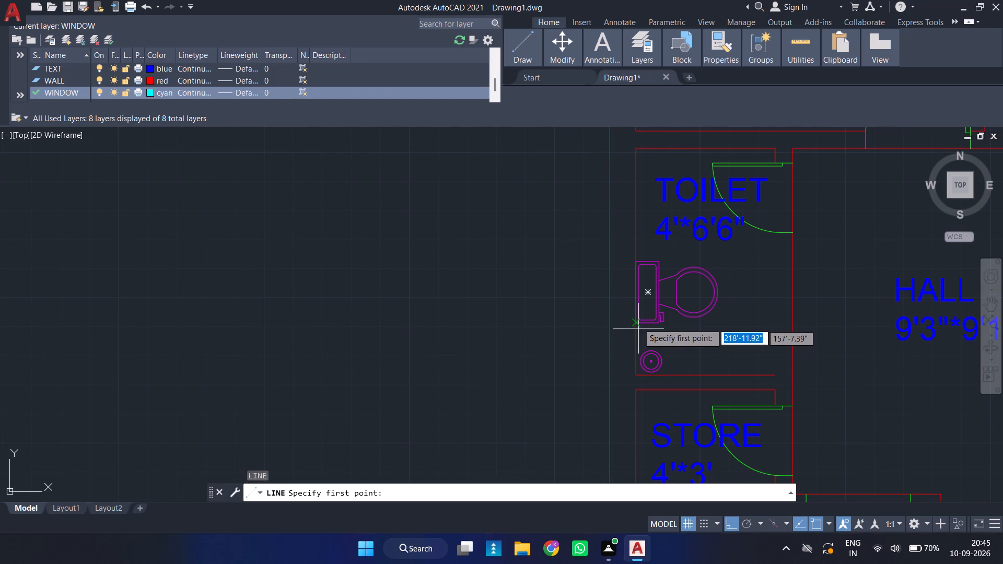
pyautogui.click(637, 323)
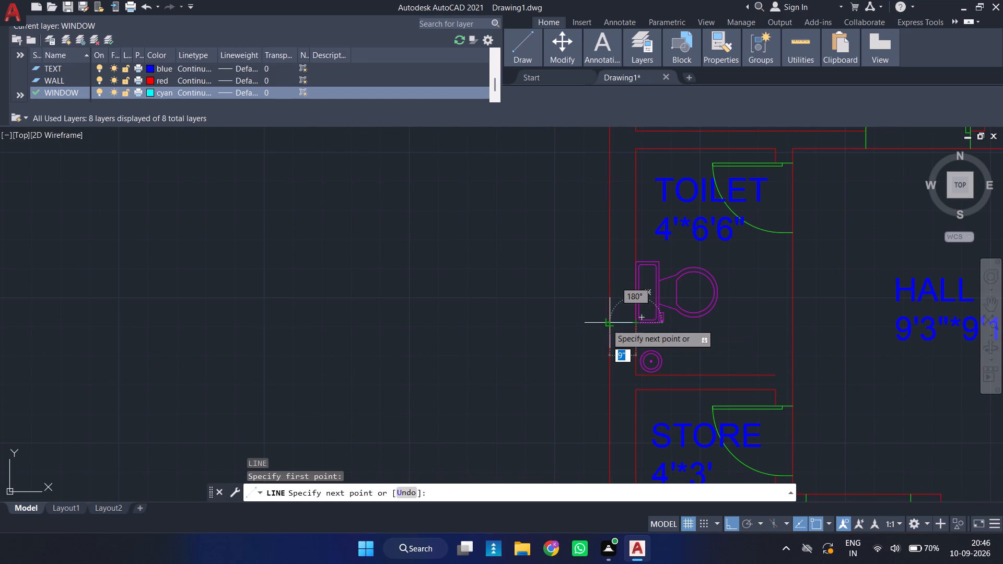
pyautogui.click(607, 324)
pyautogui.press('space')
pyautogui.press('space')
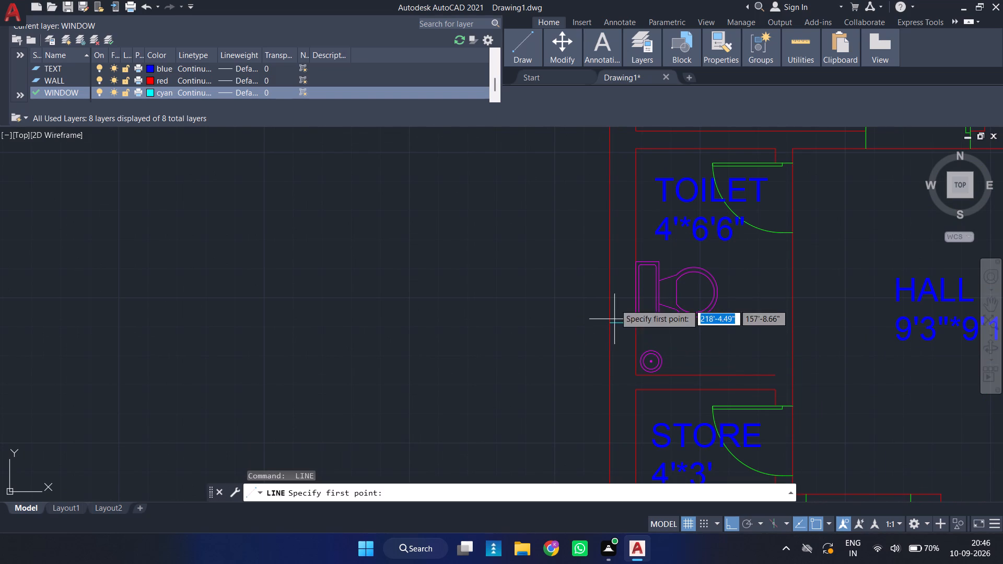
pyautogui.click(633, 261)
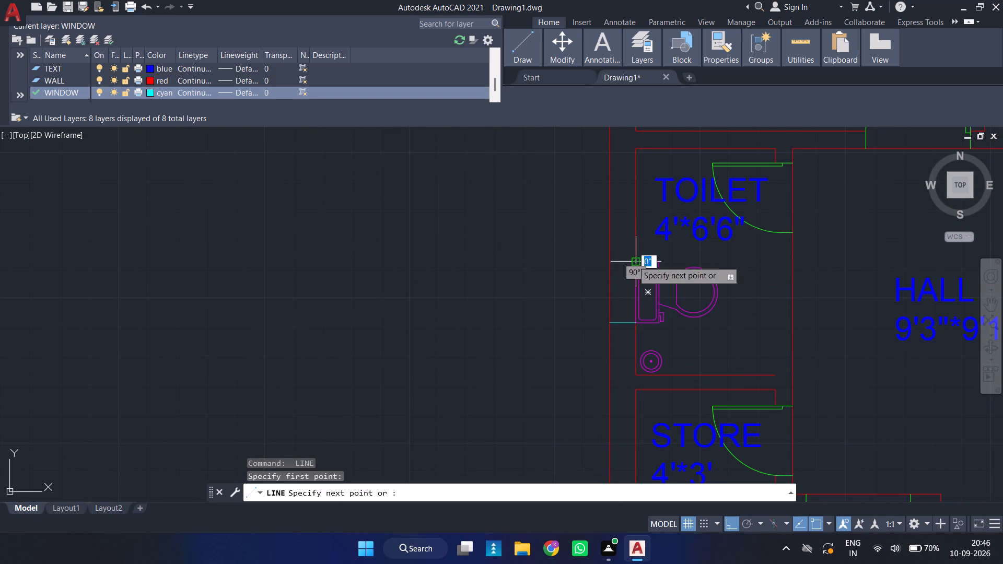
pyautogui.click(609, 261)
pyautogui.press('space')
# Draw a vertical centre line between the midpoints of the TOILET window's two end lines.
pyautogui.press('space')
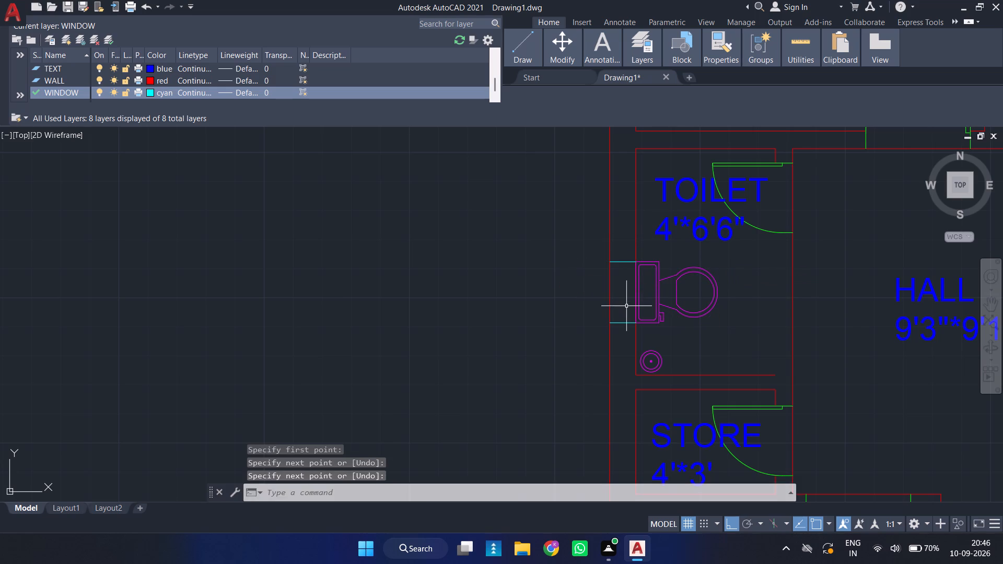
pyautogui.click(621, 261)
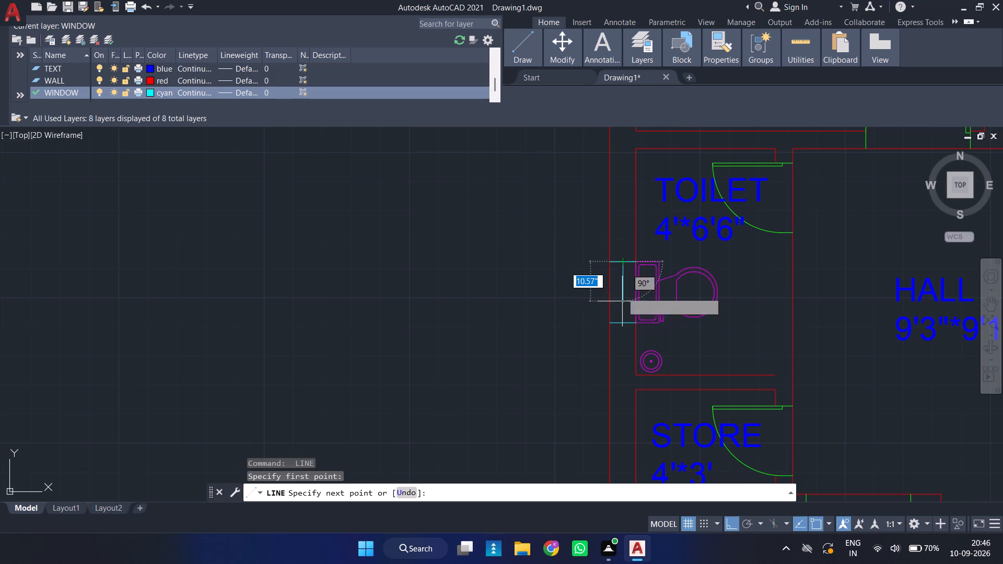
pyautogui.click(622, 326)
pyautogui.press('space')
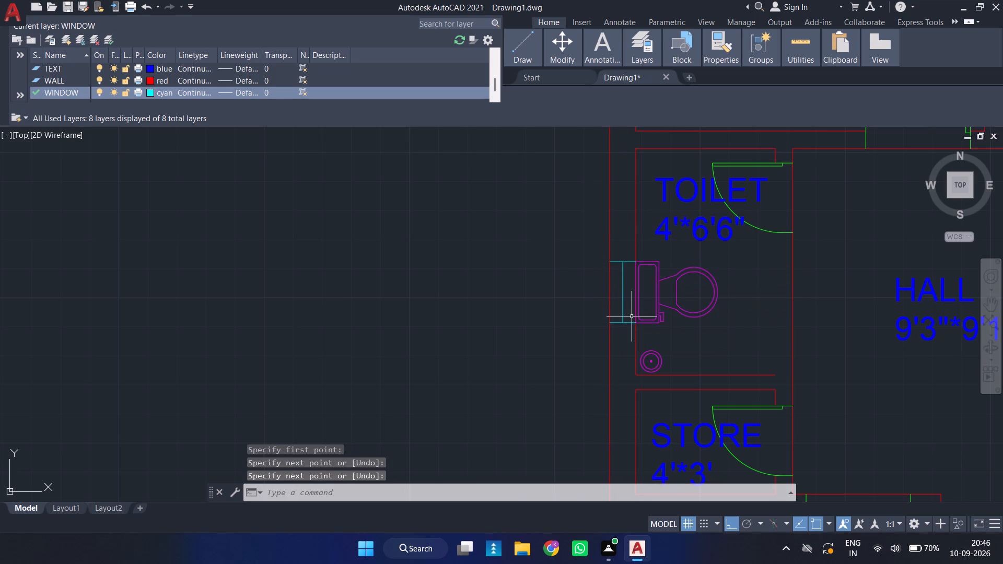
# Offset the TOILET window's centre line 2" to each side.
pyautogui.press('o')
pyautogui.press('Return')
pyautogui.press('Return')
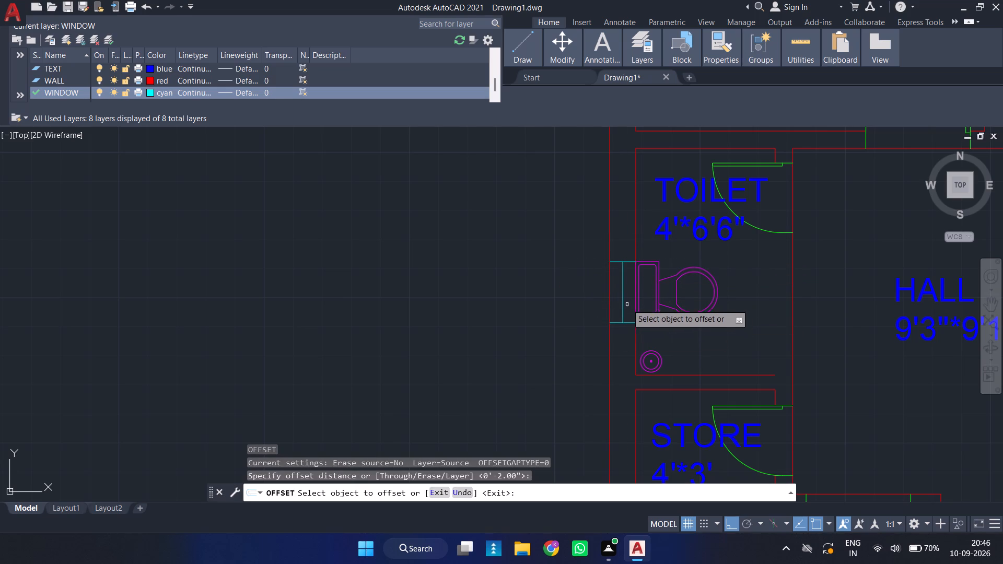
pyautogui.click(623, 297)
pyautogui.click(607, 300)
pyautogui.click(623, 294)
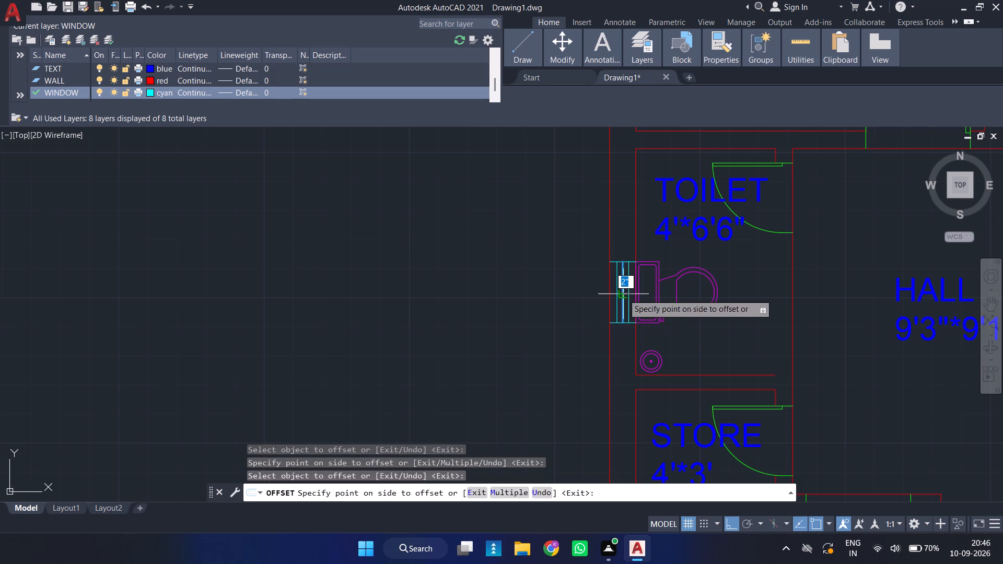
pyautogui.click(629, 294)
pyautogui.press('Escape')
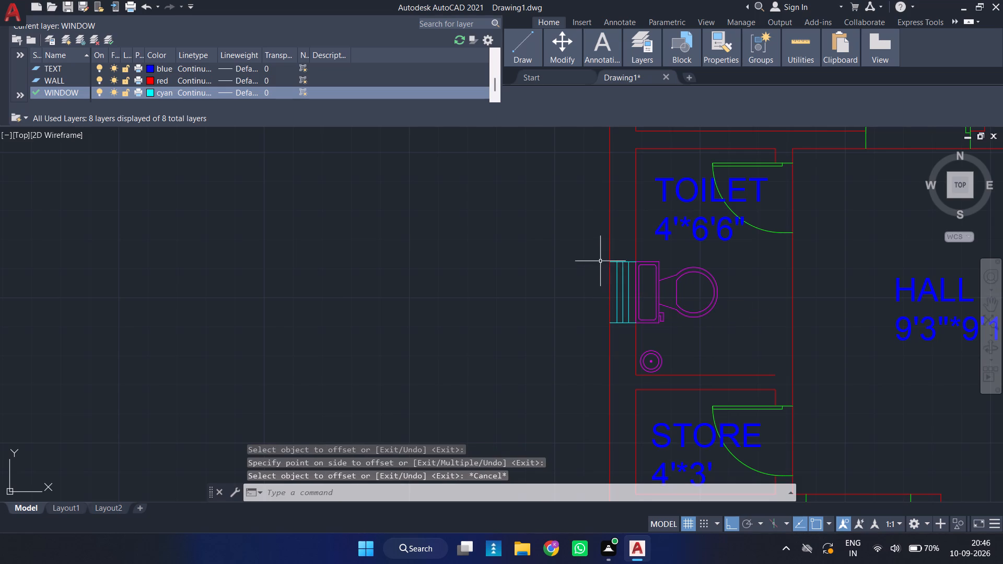
# Group the five lines of the TOILET window on the outer west wall.
pyautogui.click(596, 251)
pyautogui.click(643, 338)
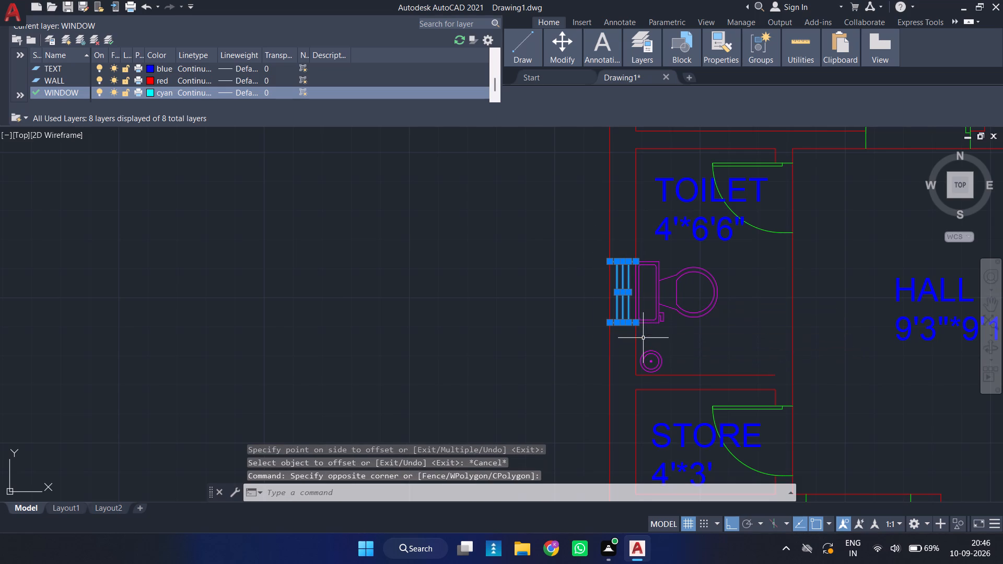
pyautogui.press('g')
pyautogui.press('space')
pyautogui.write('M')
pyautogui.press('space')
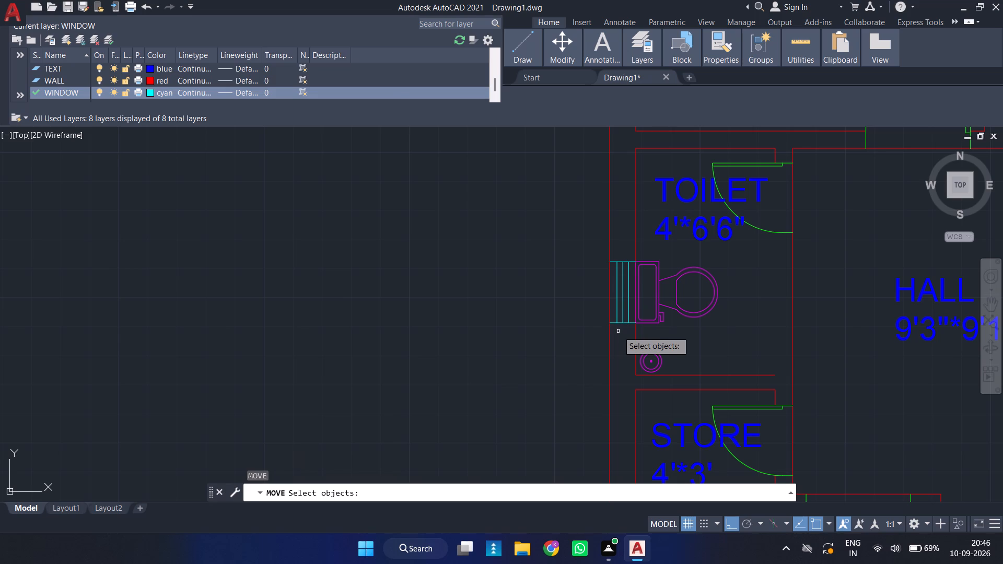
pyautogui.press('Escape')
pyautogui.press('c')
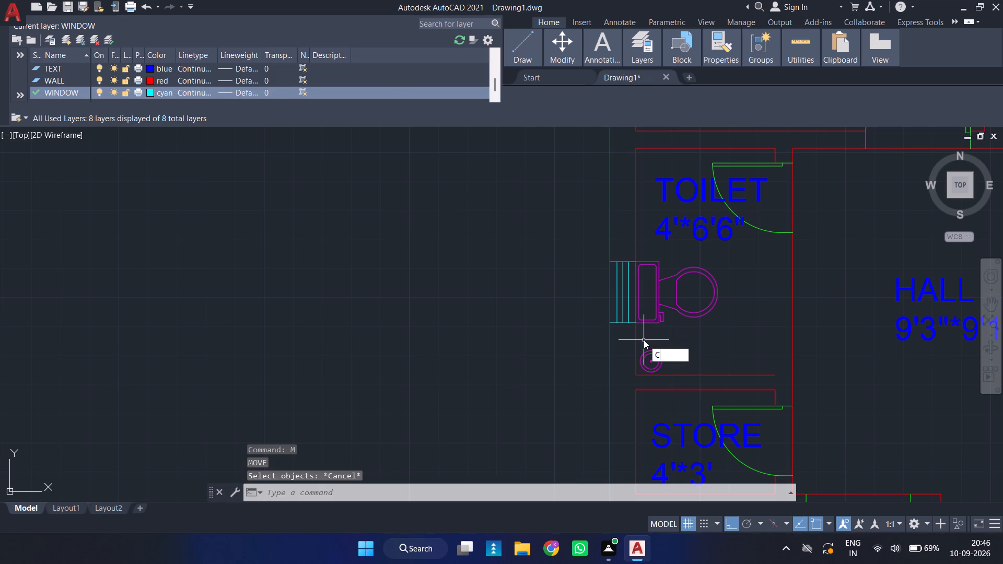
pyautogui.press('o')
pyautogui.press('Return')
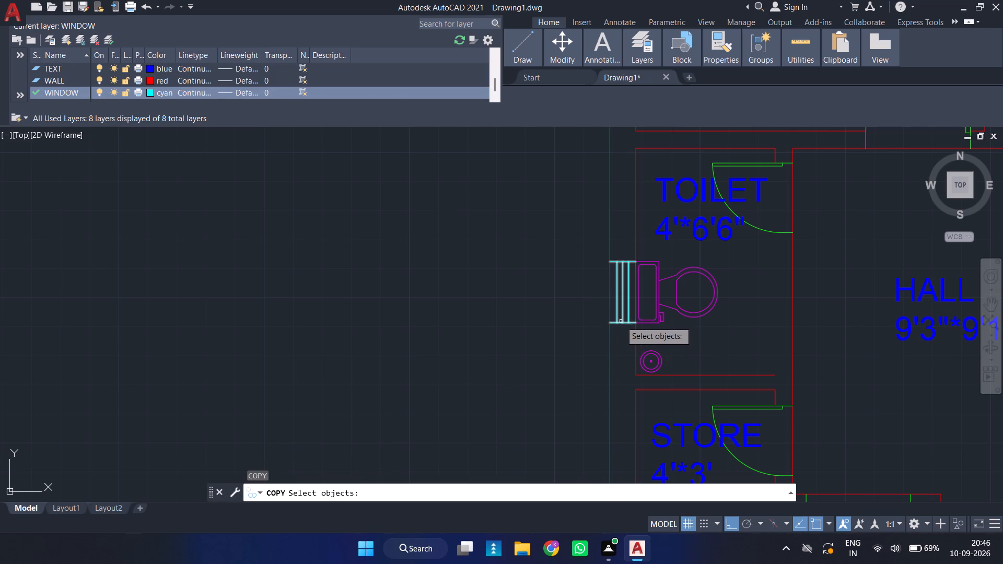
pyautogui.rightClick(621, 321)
# Copy the grouped TOILET window straight down into the STORE's outer west wall, using its lower outer corner as base point.
pyautogui.click(621, 320)
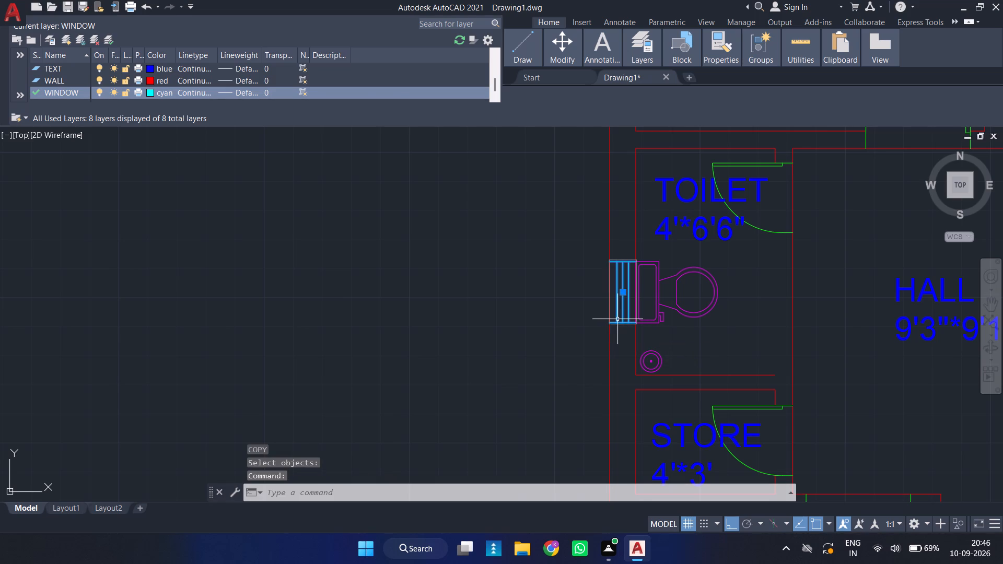
pyautogui.write('CO')
pyautogui.press('Return')
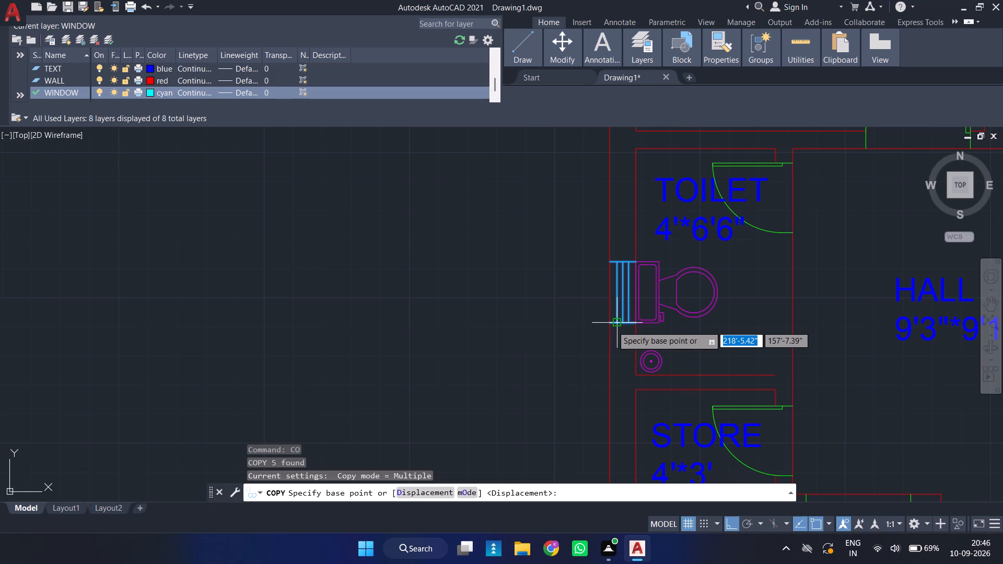
pyautogui.click(611, 326)
pyautogui.scroll(-3, 619, 356)
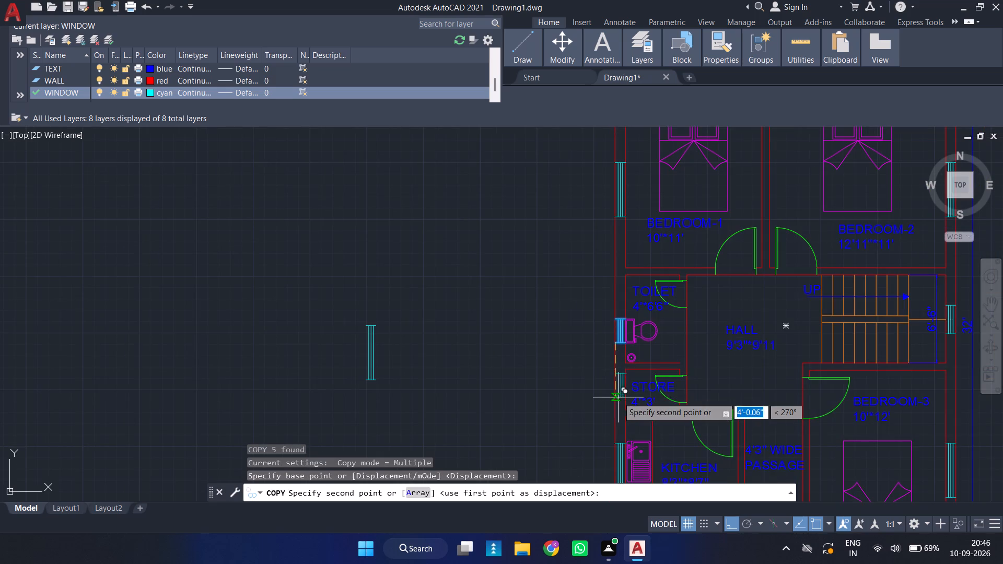
pyautogui.scroll(2, 618, 397)
pyautogui.click(617, 403)
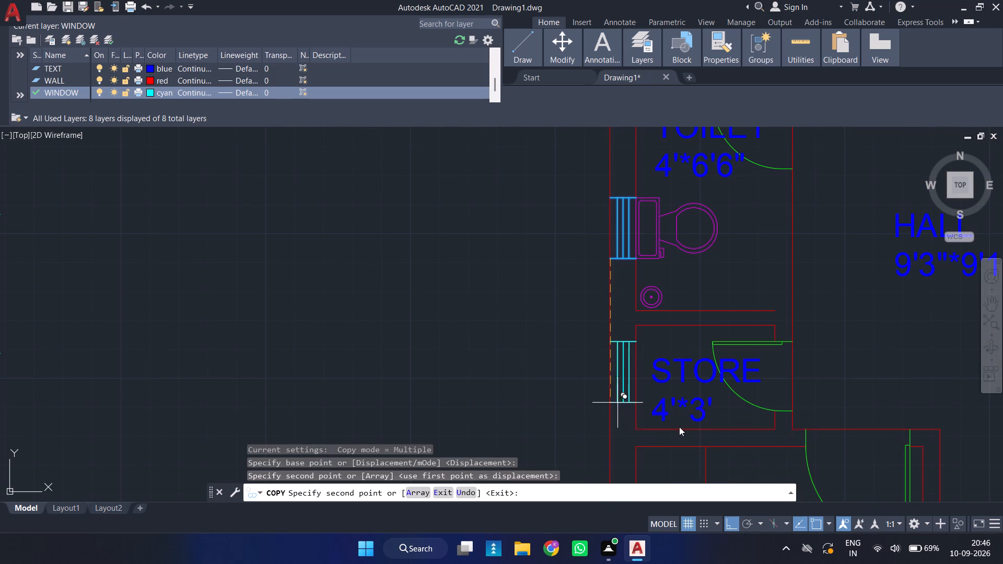
pyautogui.press('Escape')
# Delete the spare window symbol standing outside the plan, west of the building.
pyautogui.scroll(-3, 685, 385)
pyautogui.moveTo(746, 354); pyautogui.dragTo(703, 331, button='middle')
pyautogui.moveTo(530, 295); pyautogui.dragTo(515, 331)
pyautogui.click(414, 406)
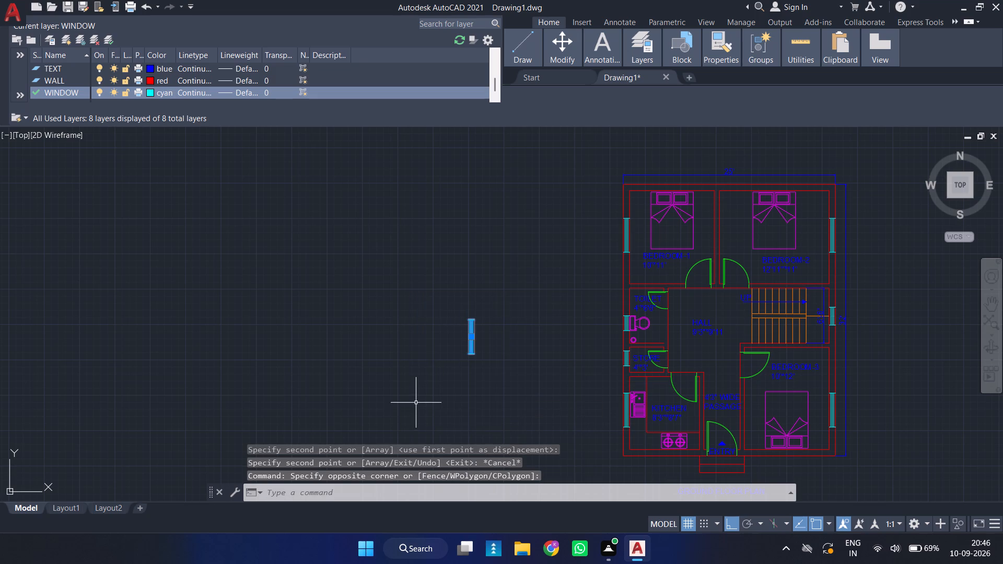
pyautogui.press('Delete')
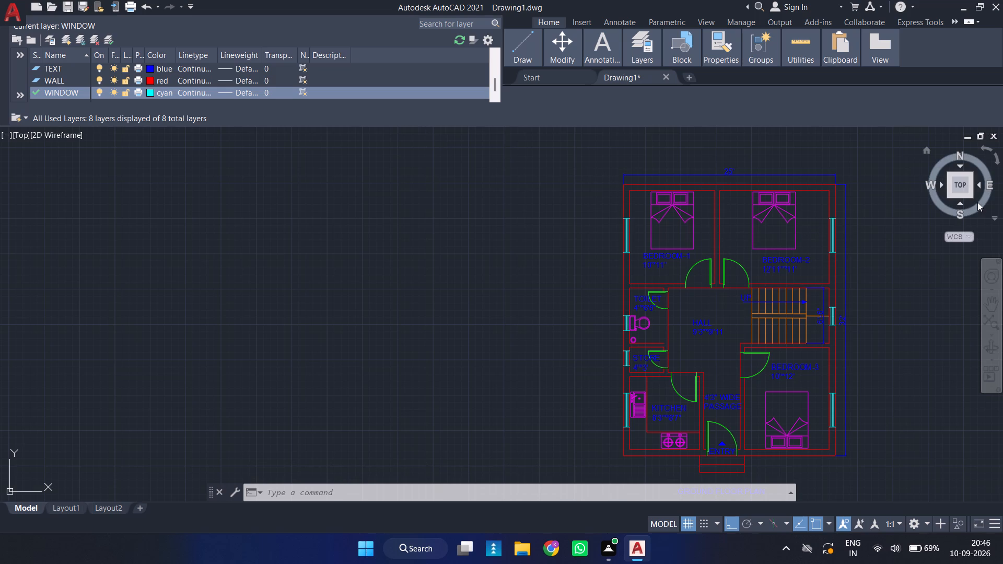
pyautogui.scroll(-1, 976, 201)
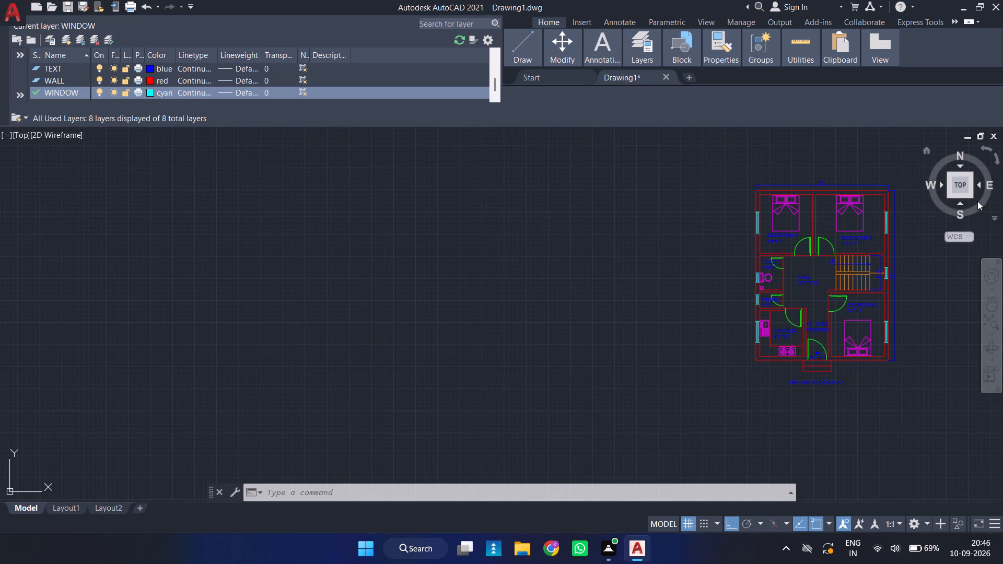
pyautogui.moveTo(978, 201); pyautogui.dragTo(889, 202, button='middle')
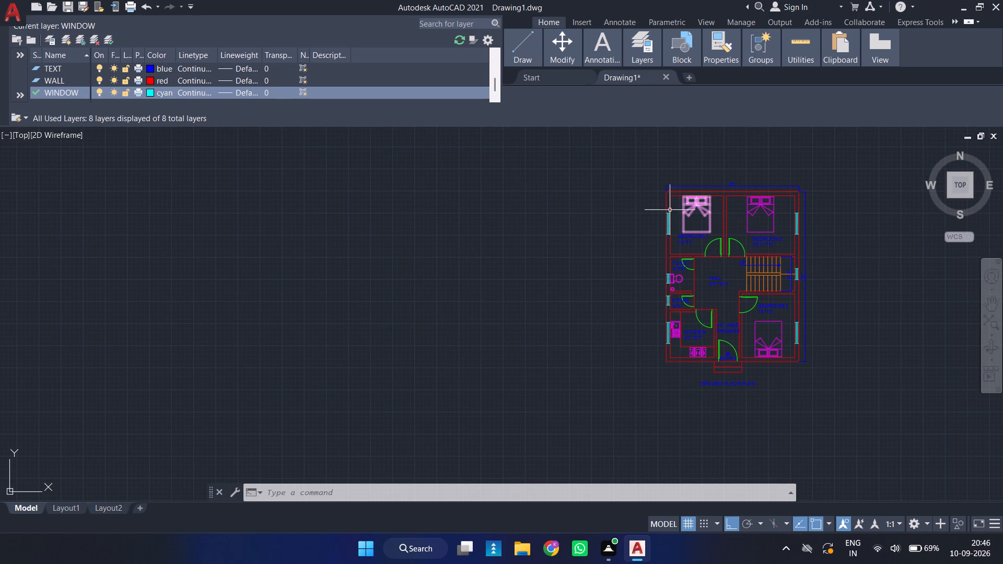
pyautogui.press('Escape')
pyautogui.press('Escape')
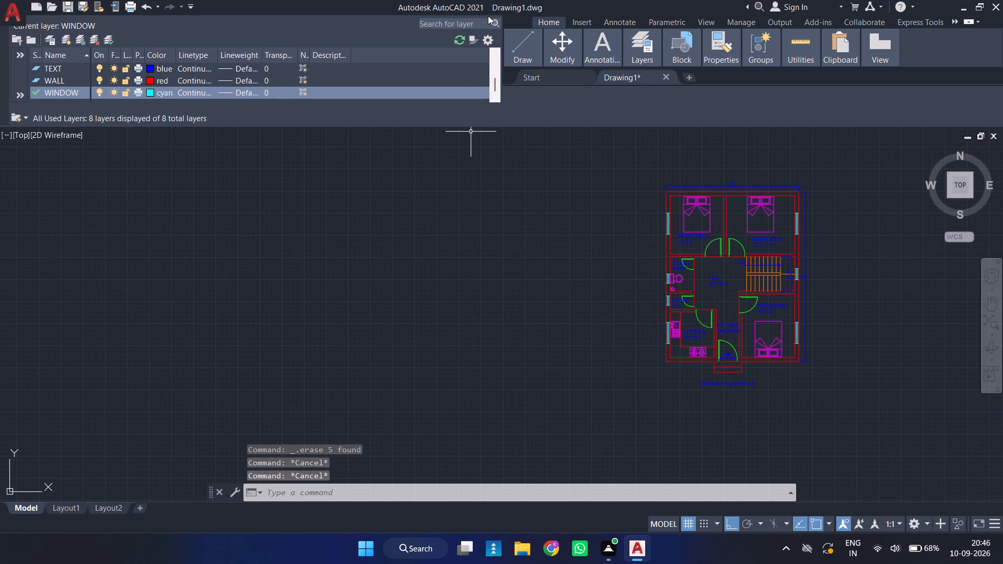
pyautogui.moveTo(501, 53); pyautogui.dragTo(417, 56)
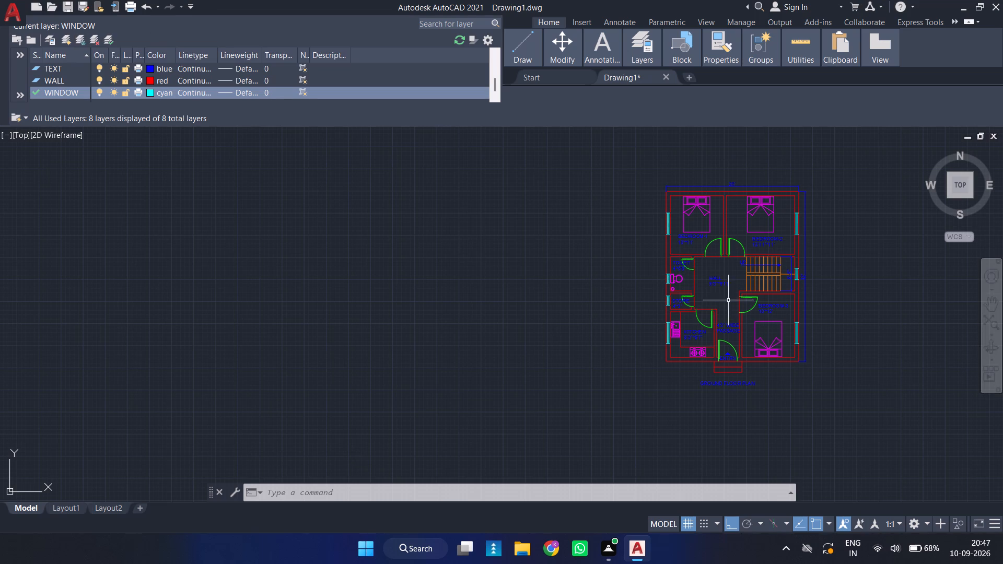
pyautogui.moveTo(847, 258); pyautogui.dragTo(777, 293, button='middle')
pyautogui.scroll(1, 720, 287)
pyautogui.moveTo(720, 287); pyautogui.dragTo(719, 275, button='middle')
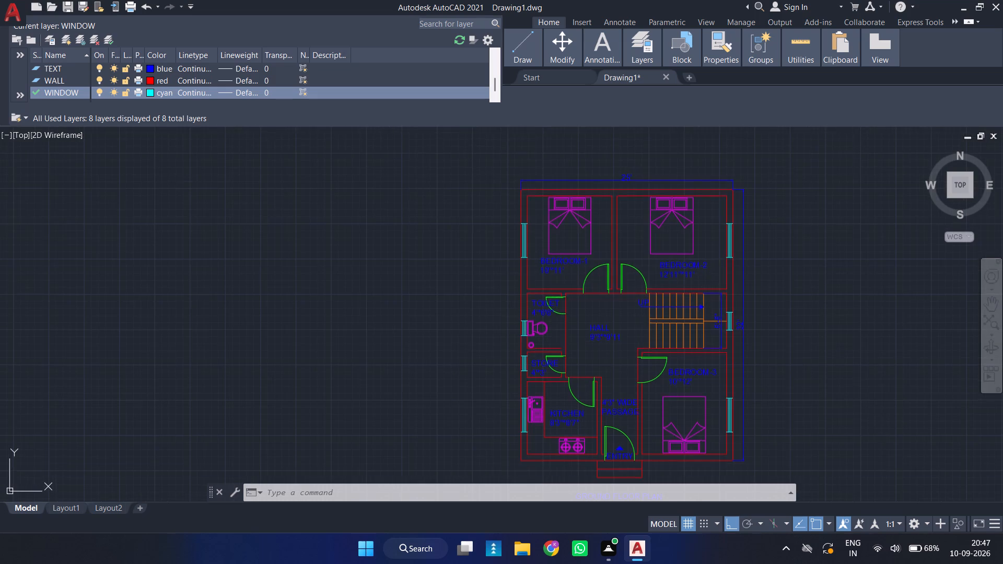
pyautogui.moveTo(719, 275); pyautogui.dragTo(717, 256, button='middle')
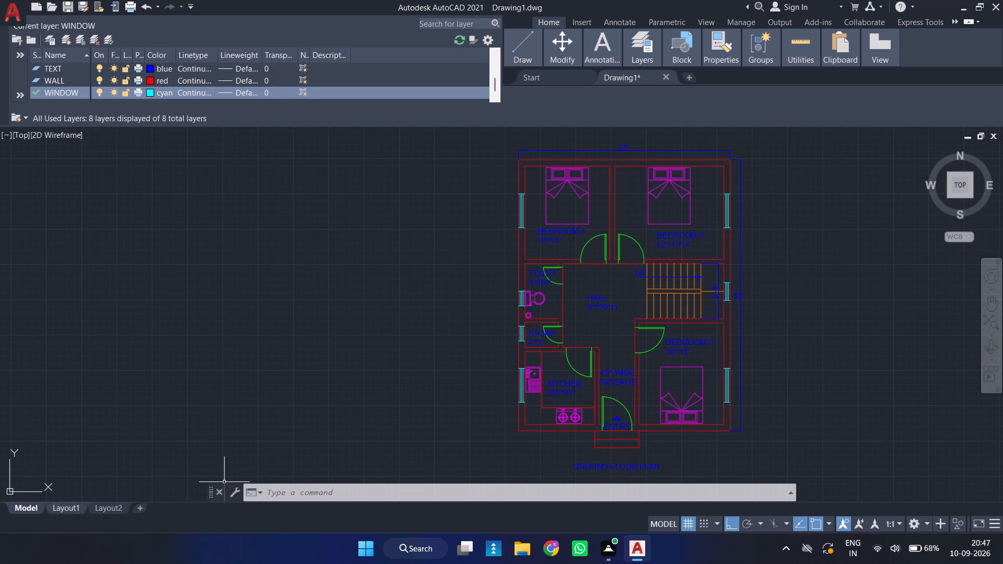
# Save the drawing as GF PLAN 11 in the Desktop folder "chukku's exercises".
pyautogui.hotkey('ctrl', 's')
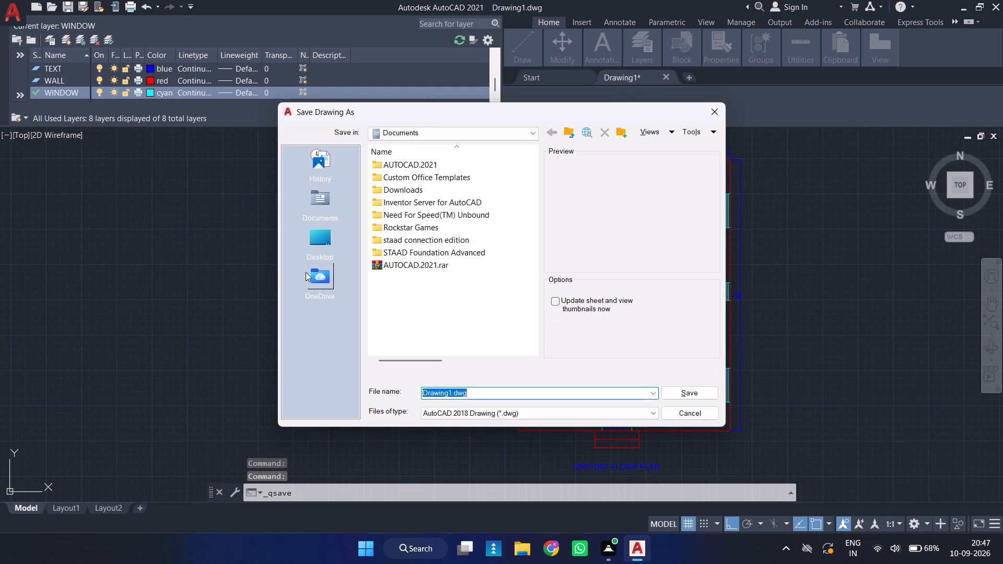
pyautogui.click(328, 245)
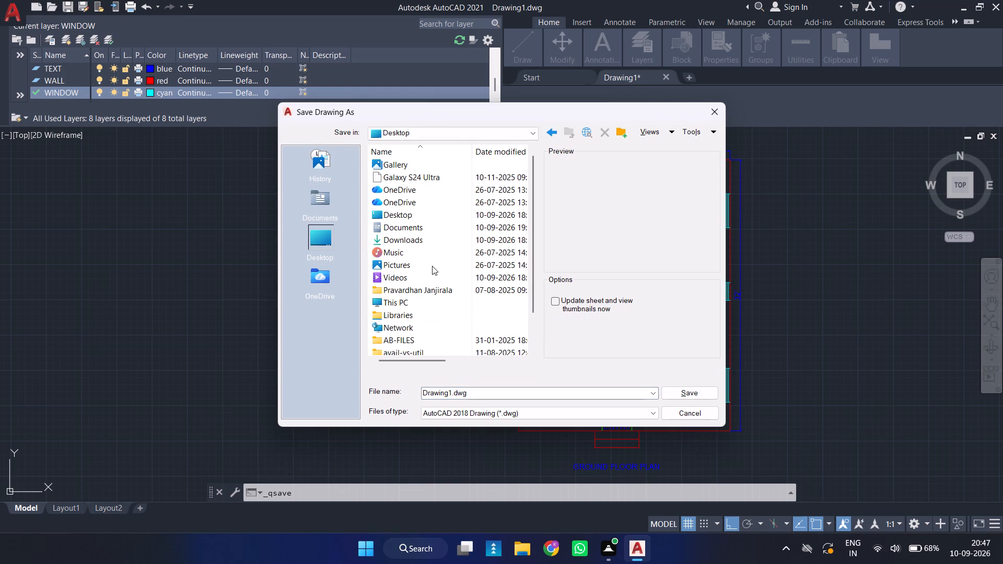
pyautogui.scroll(-2, 431, 285)
pyautogui.doubleClick(427, 323)
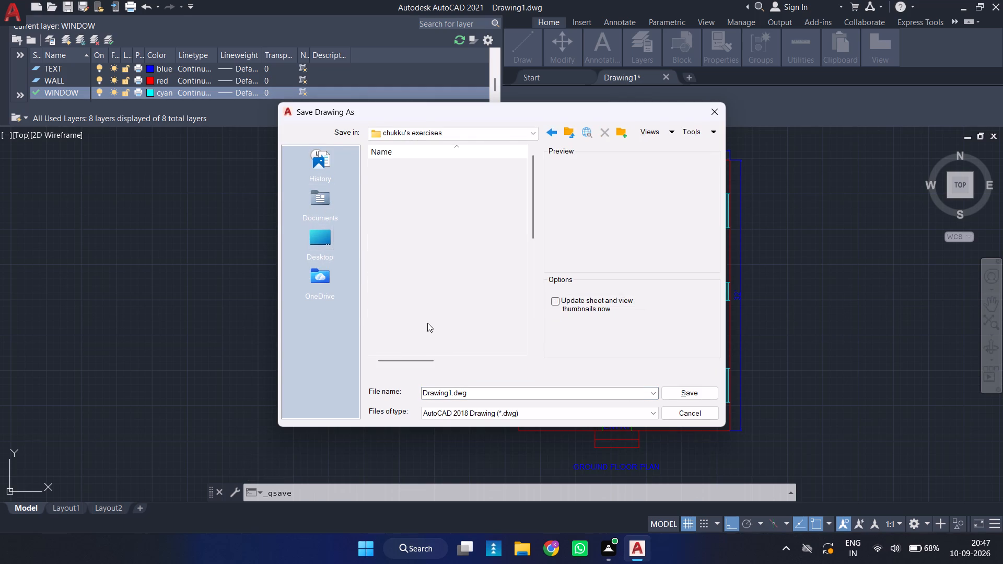
pyautogui.click(518, 393)
pyautogui.press('BackSpace')
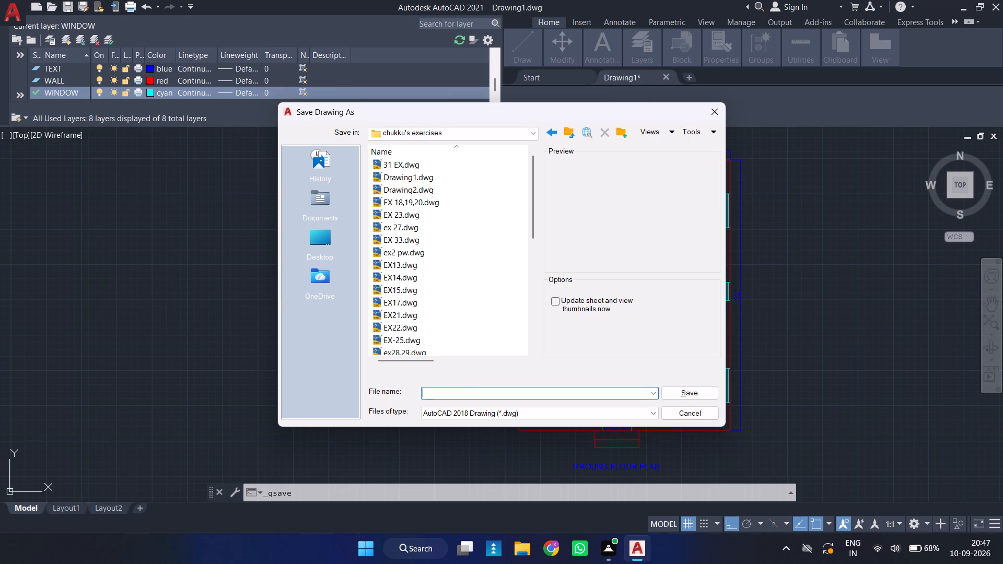
pyautogui.write('GF')
pyautogui.press('space')
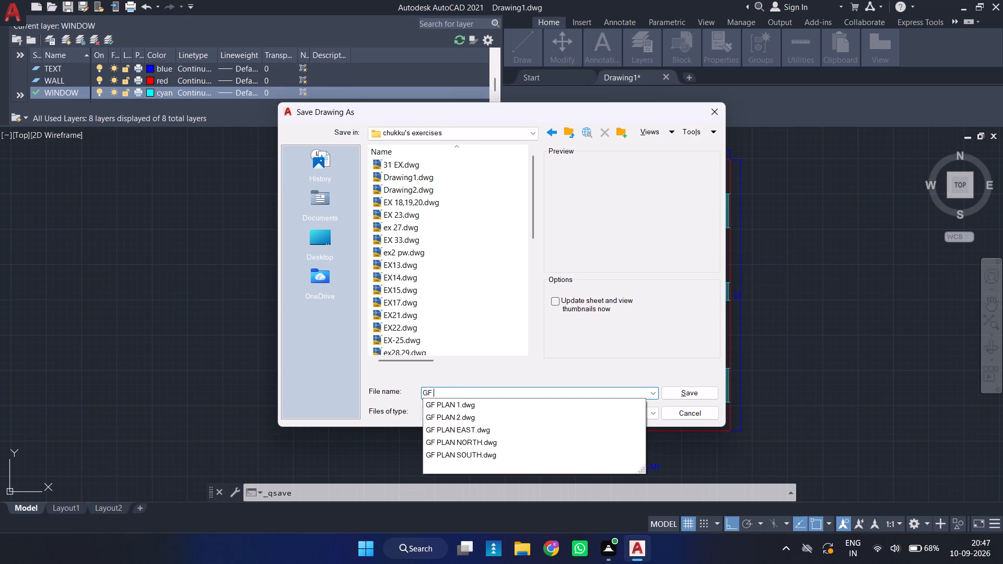
pyautogui.write('PL')
pyautogui.write('AN')
pyautogui.press('space')
pyautogui.write('11')
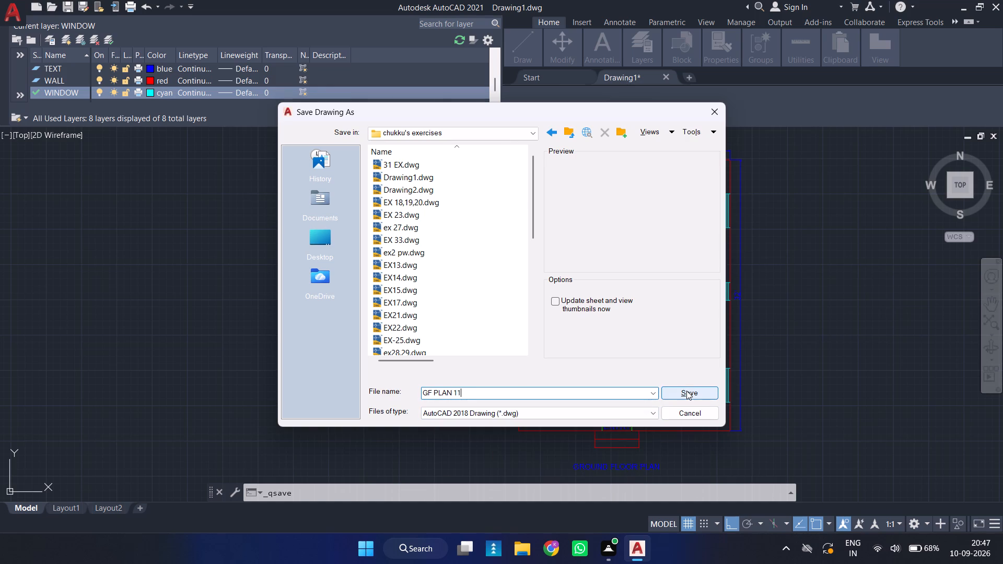
pyautogui.click(685, 391)
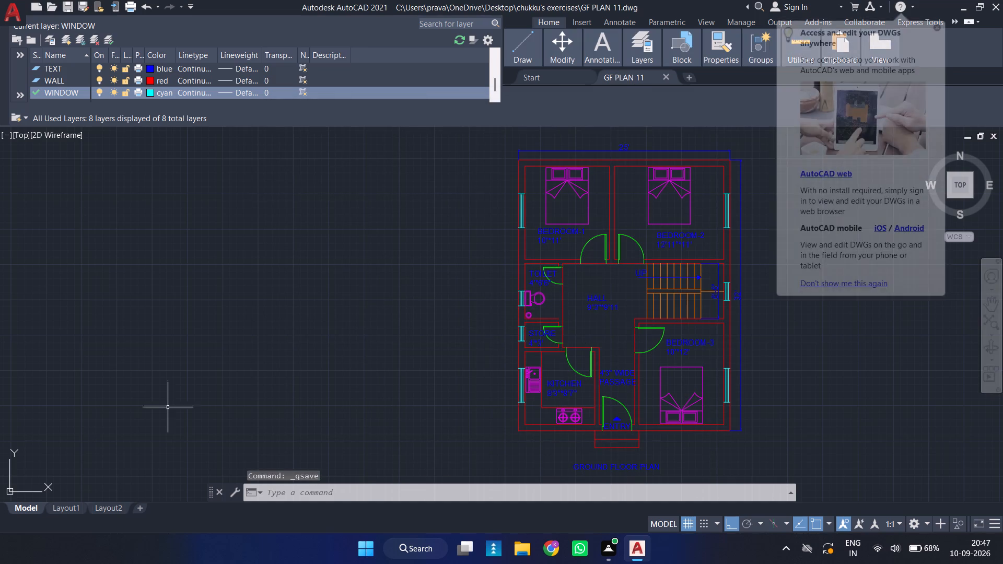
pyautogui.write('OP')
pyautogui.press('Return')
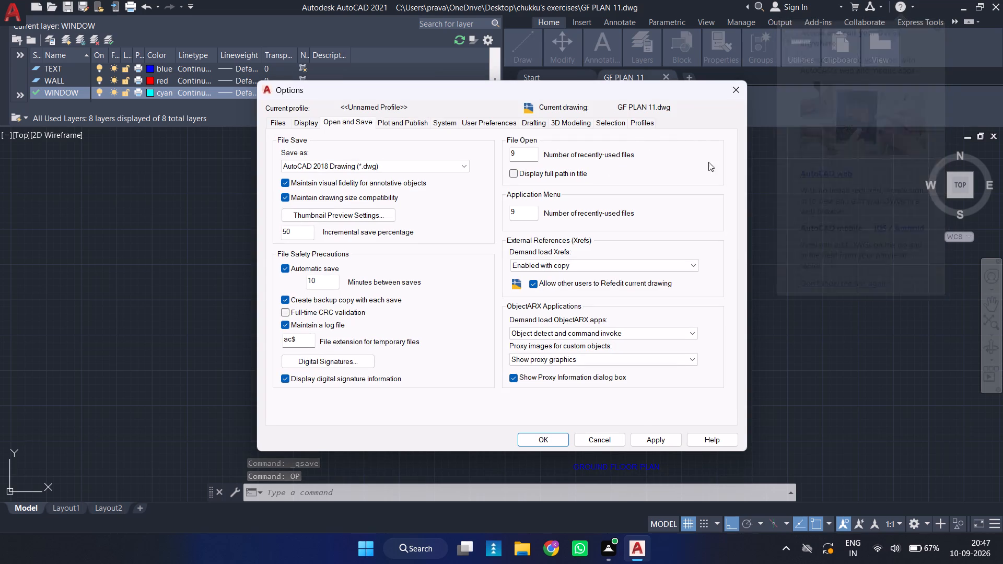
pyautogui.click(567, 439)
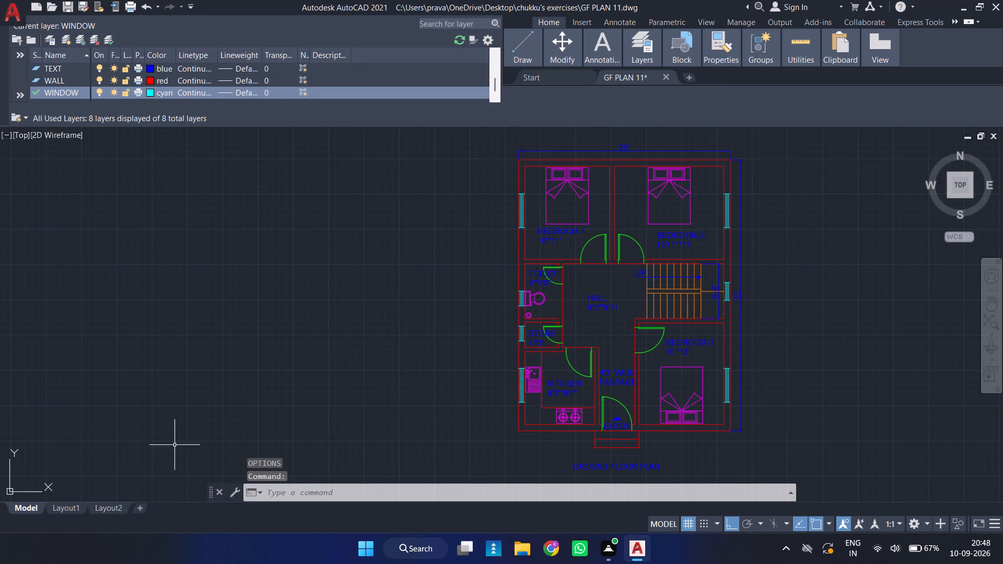
# Switch to Layout1 and delete its existing viewport from the sheet.
pyautogui.click(59, 506)
pyautogui.rightClick(57, 506)
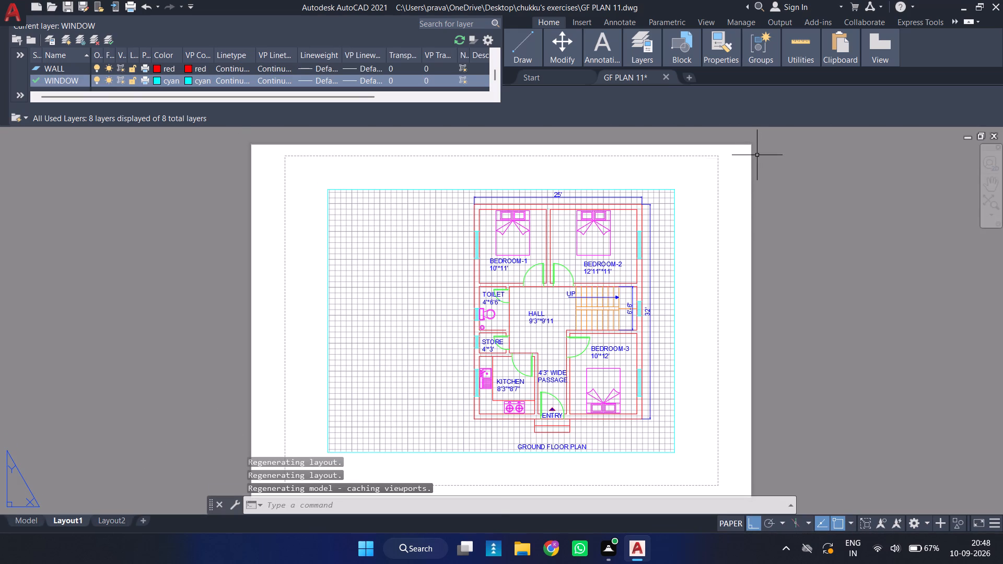
pyautogui.click(731, 159)
pyautogui.click(499, 483)
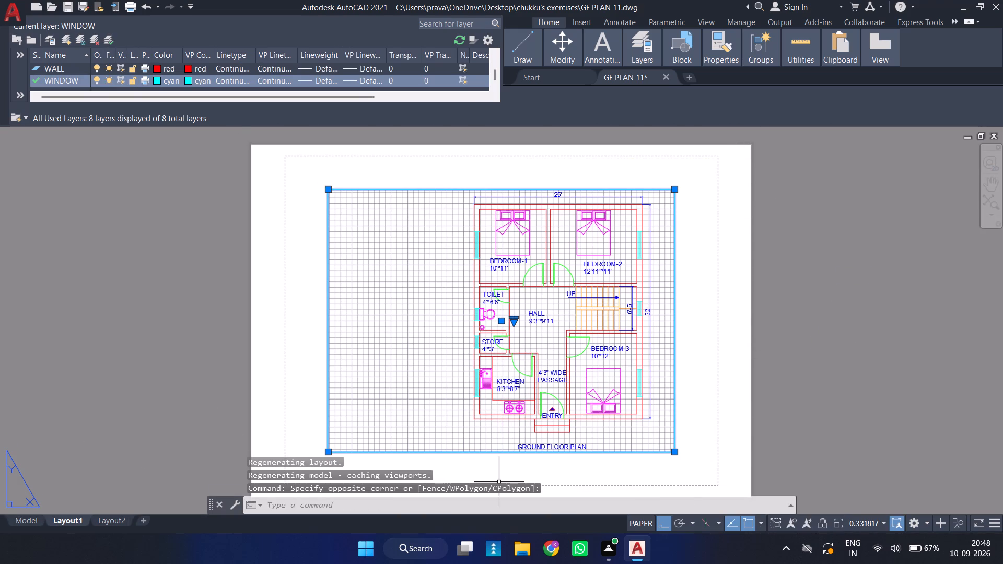
pyautogui.press('Delete')
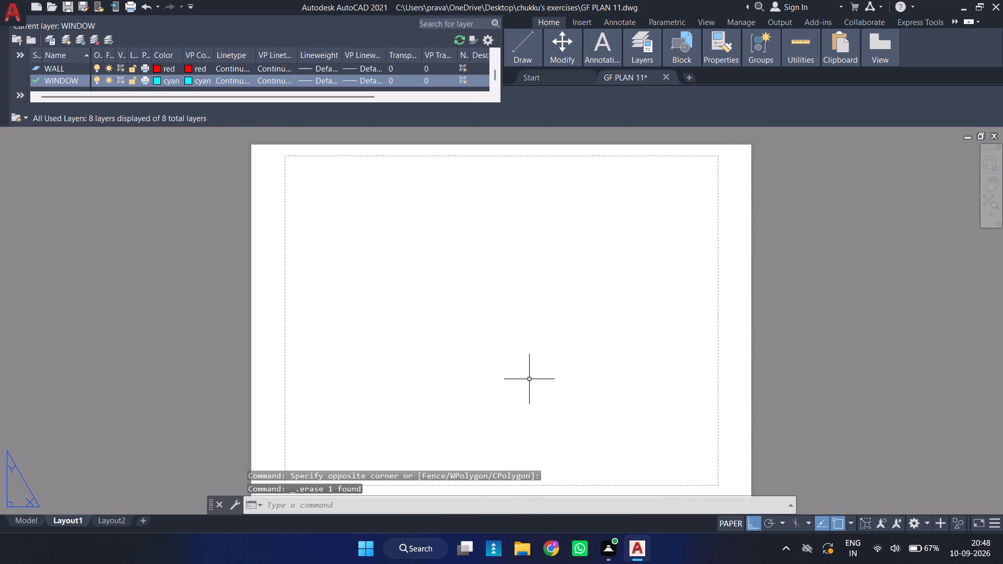
# Set Layout1's page setup to plot with the DWG To PDF.pc3 plotter.
pyautogui.rightClick(63, 516)
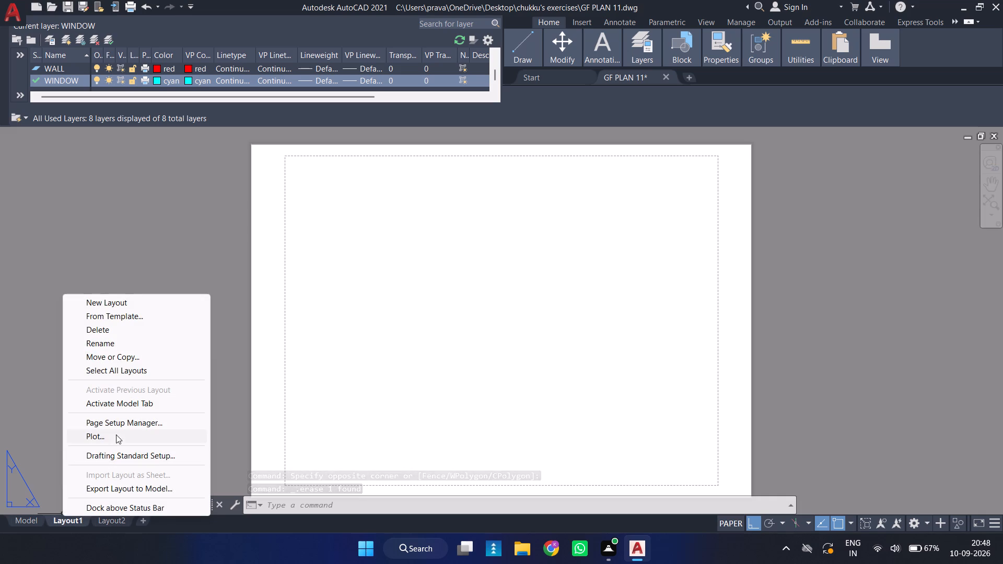
pyautogui.click(124, 419)
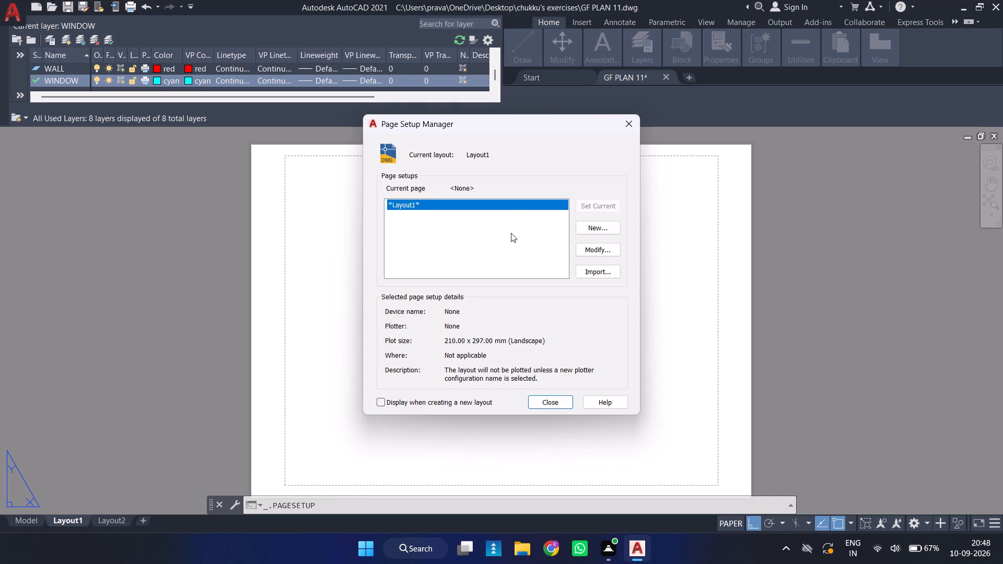
pyautogui.click(599, 243)
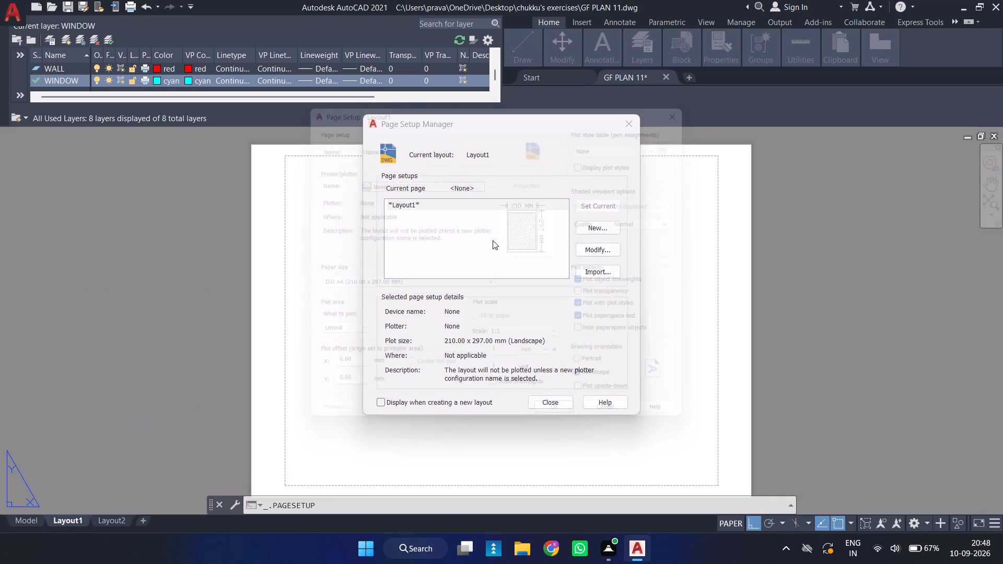
pyautogui.click(402, 178)
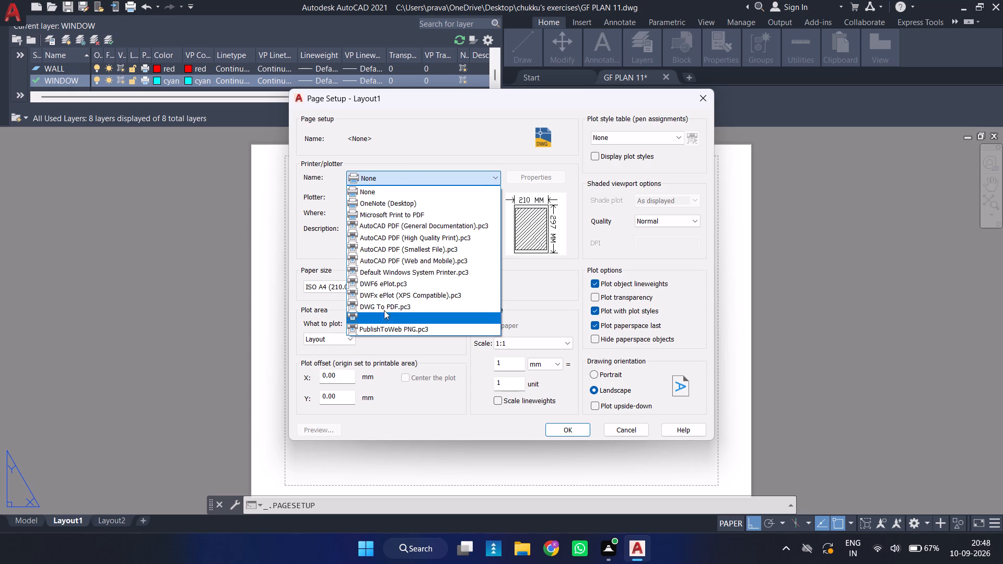
pyautogui.click(385, 308)
pyautogui.click(613, 138)
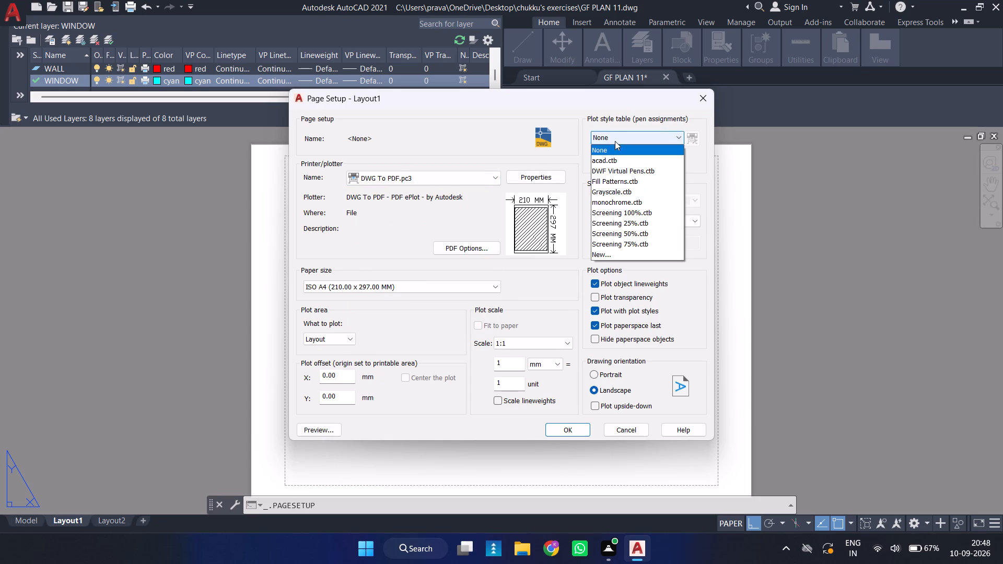
pyautogui.click(615, 139)
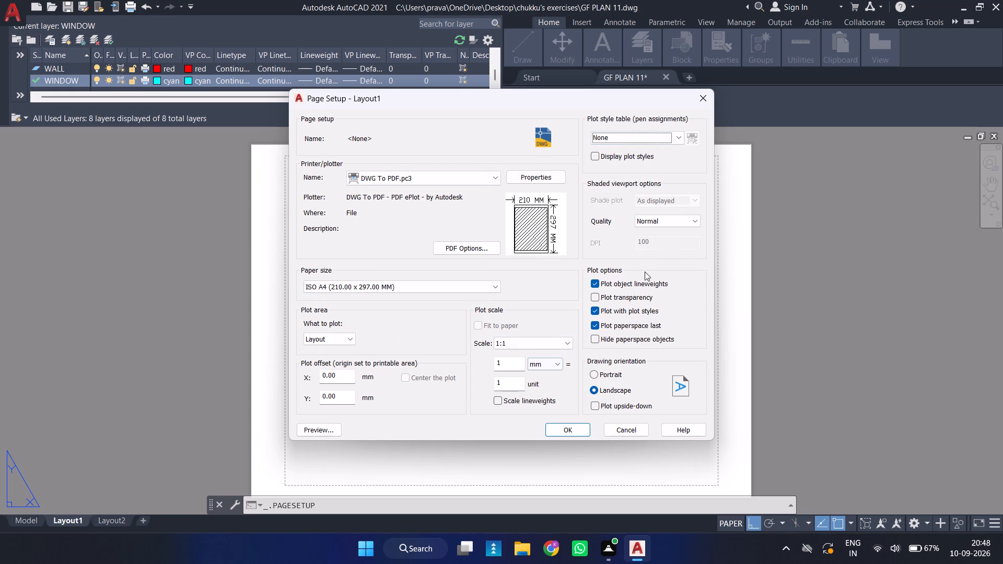
pyautogui.click(579, 430)
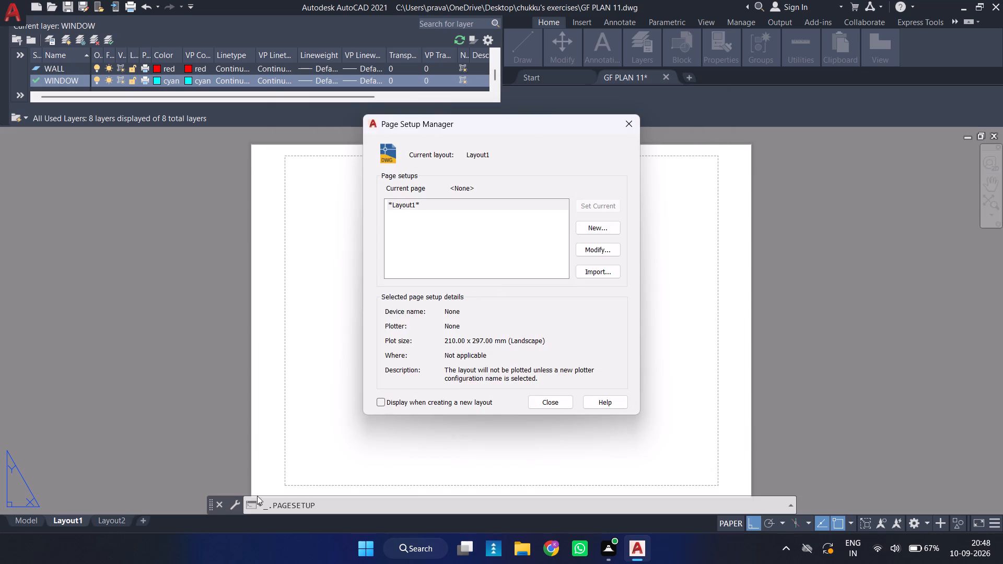
pyautogui.click(560, 400)
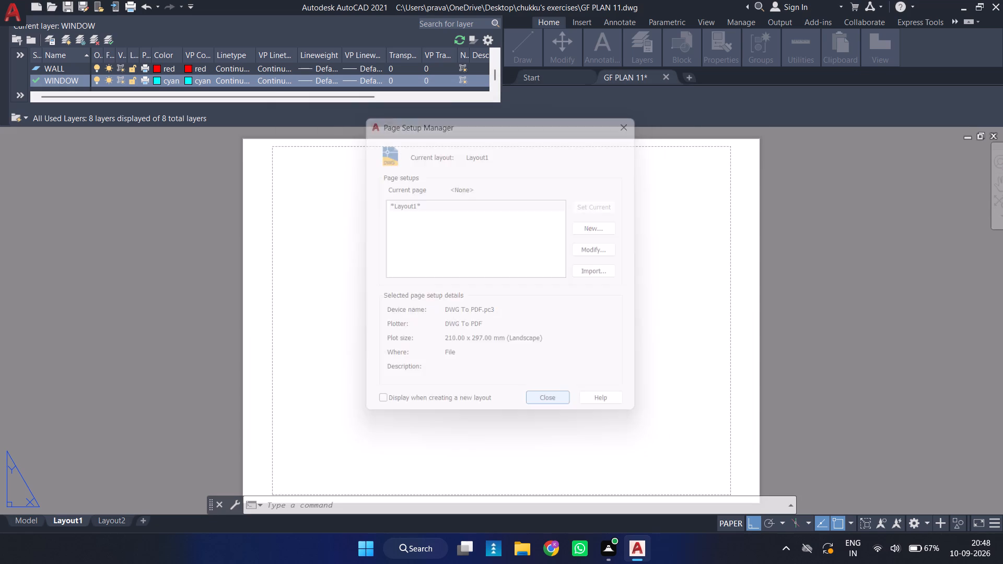
# Create a rectangular viewport covering the whole Layout1 sheet, from its upper-left paper corner to its lower-right one.
pyautogui.rightClick(66, 521)
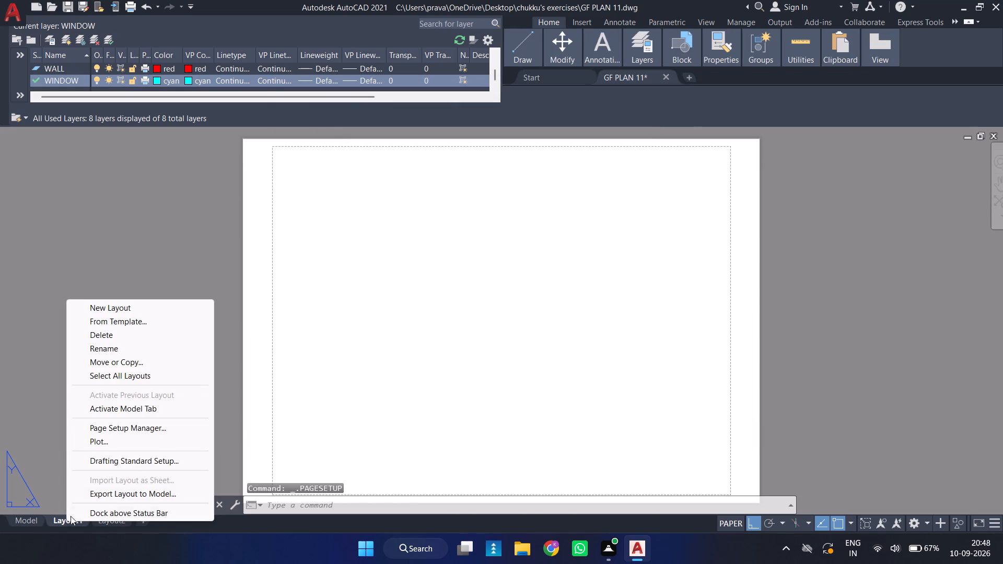
pyautogui.click(225, 350)
pyautogui.press('m')
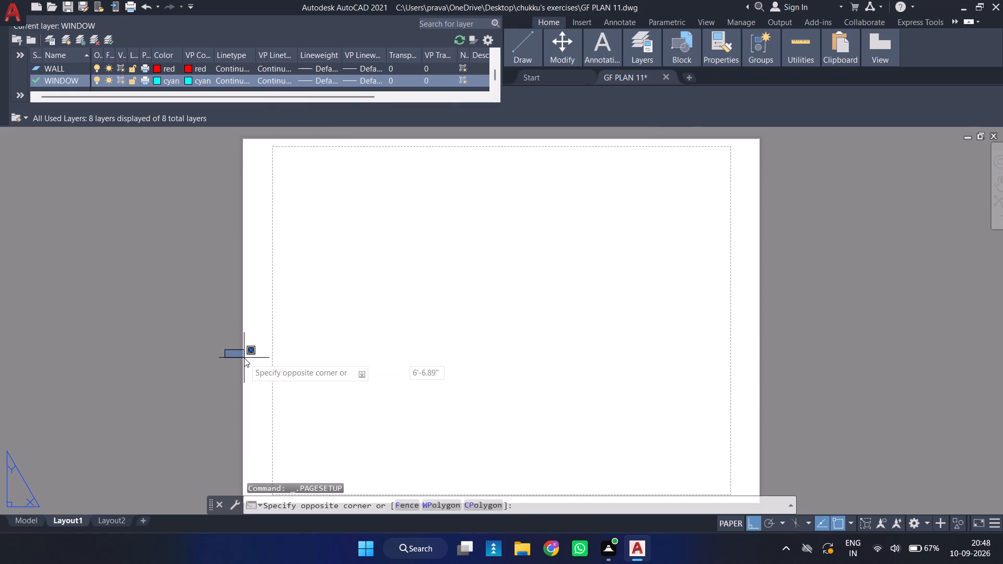
pyautogui.press('v')
pyautogui.press('Return')
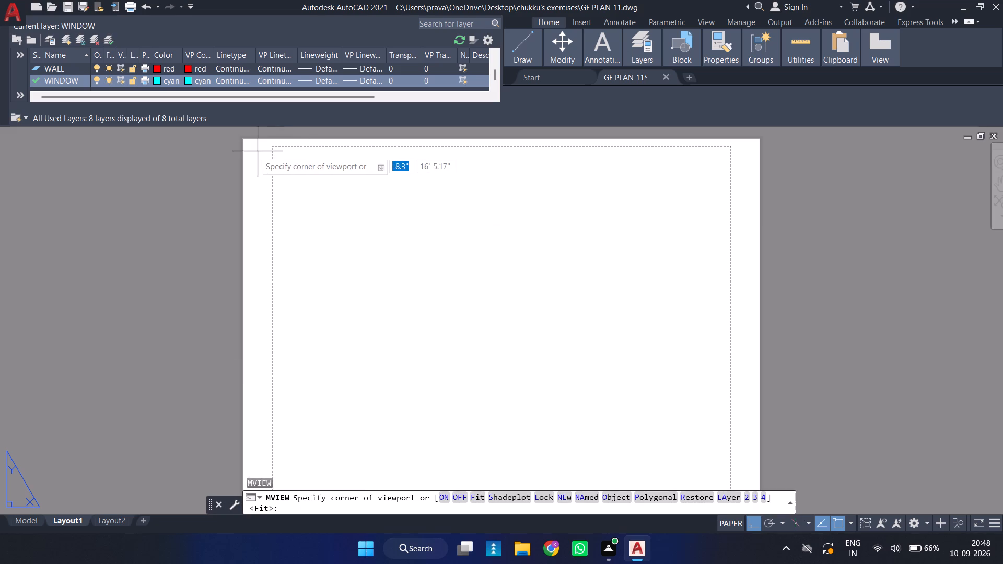
pyautogui.click(242, 140)
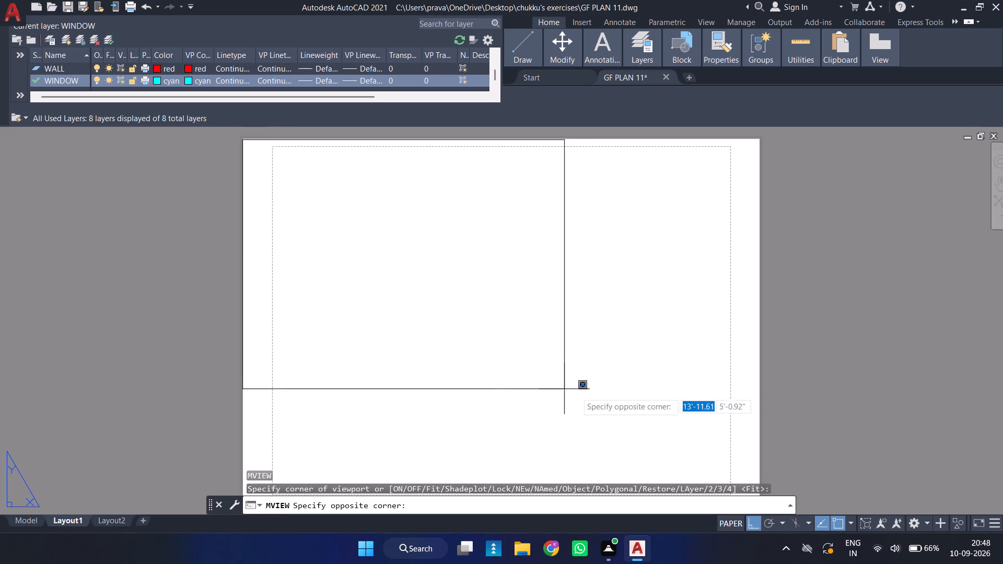
pyautogui.scroll(-3, 586, 384)
pyautogui.scroll(3, 655, 430)
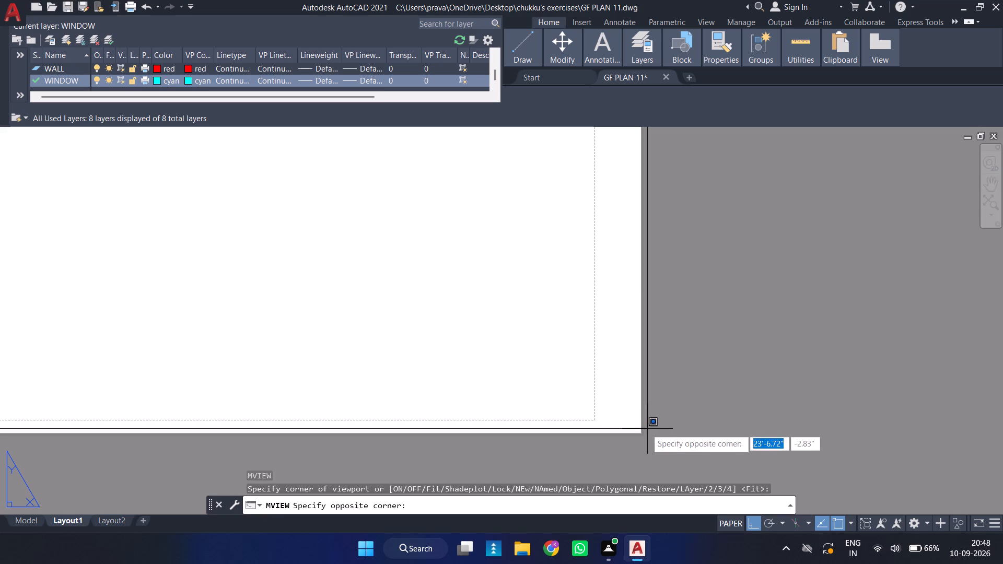
pyautogui.click(638, 431)
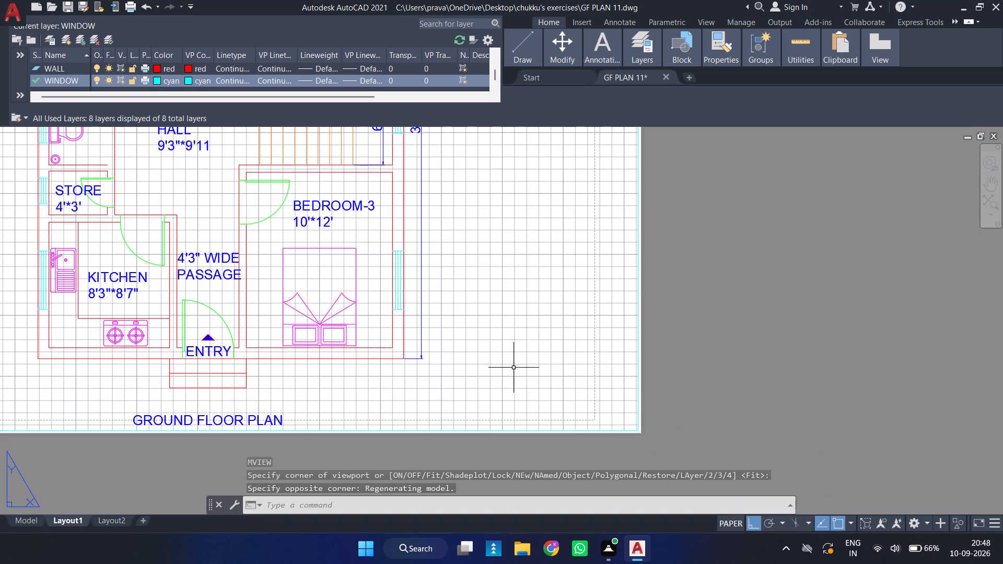
# Turn off the grid inside the new viewport and return to paper space.
pyautogui.scroll(-2, 502, 358)
pyautogui.moveTo(501, 354); pyautogui.dragTo(606, 363, button='middle')
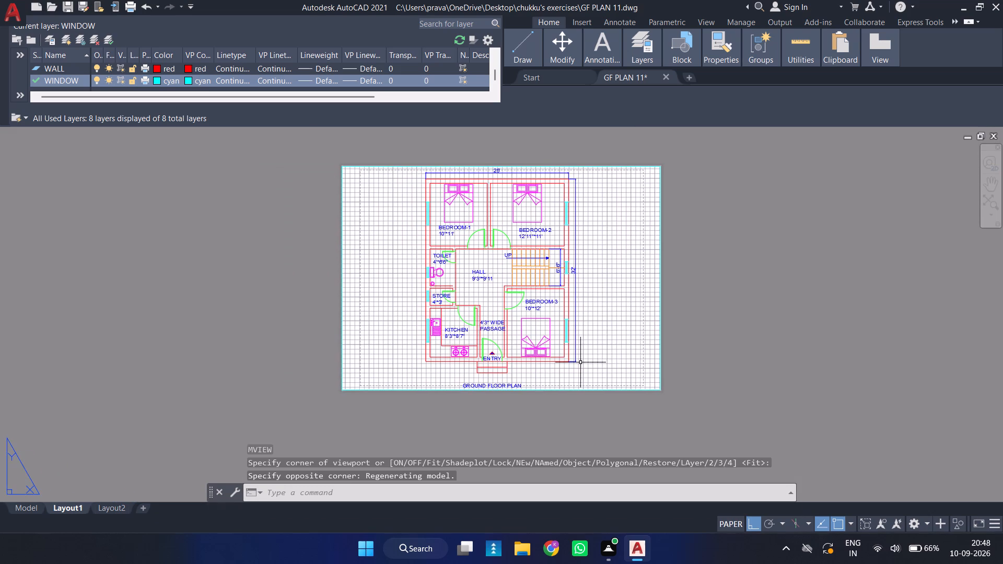
pyautogui.scroll(1, 580, 360)
pyautogui.scroll(-1, 580, 360)
pyautogui.moveTo(580, 359); pyautogui.dragTo(580, 402, button='middle')
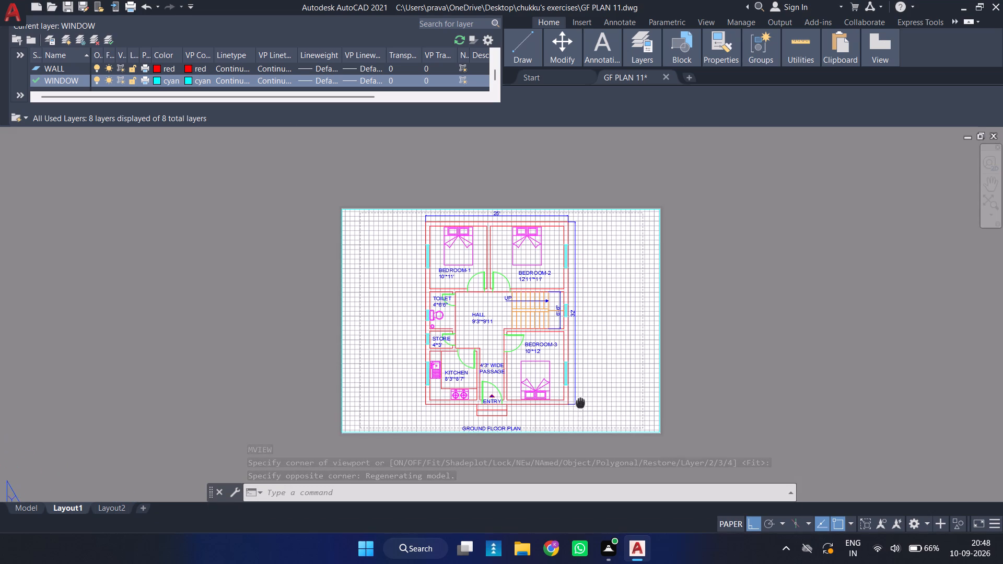
pyautogui.tripleClick(601, 351)
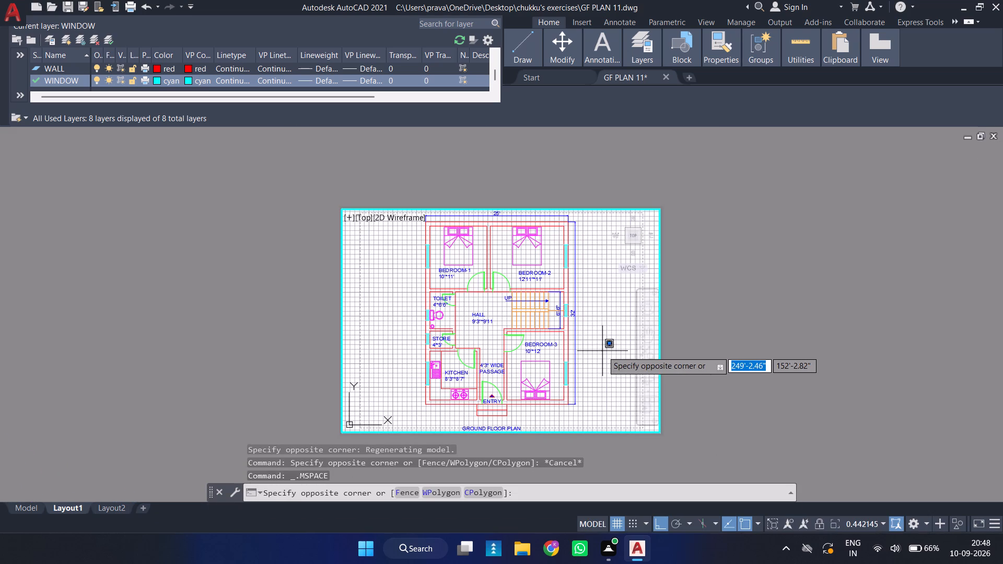
pyautogui.press('F7')
pyautogui.tripleClick(753, 322)
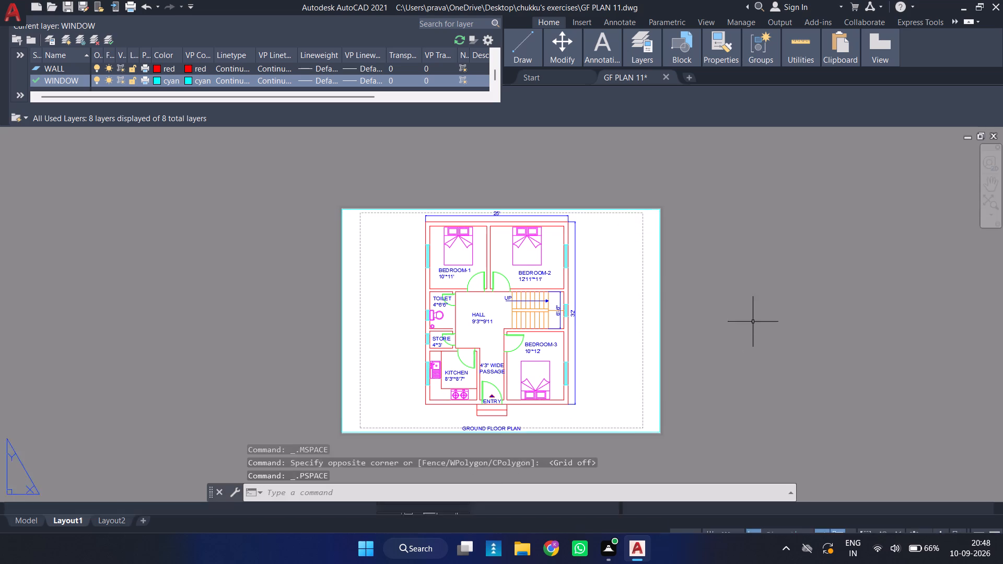
# Preview Layout1's plot, plot it to the Desktop as GF PLAN 11-Layout1.pdf, and close the opened PDF.
pyautogui.hotkey('ctrl', 'p')
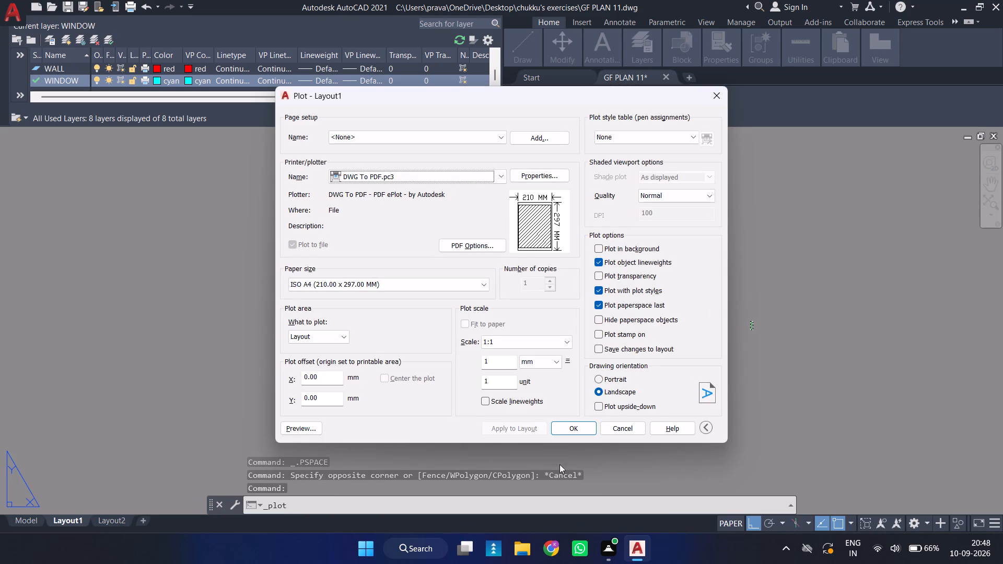
pyautogui.click(308, 427)
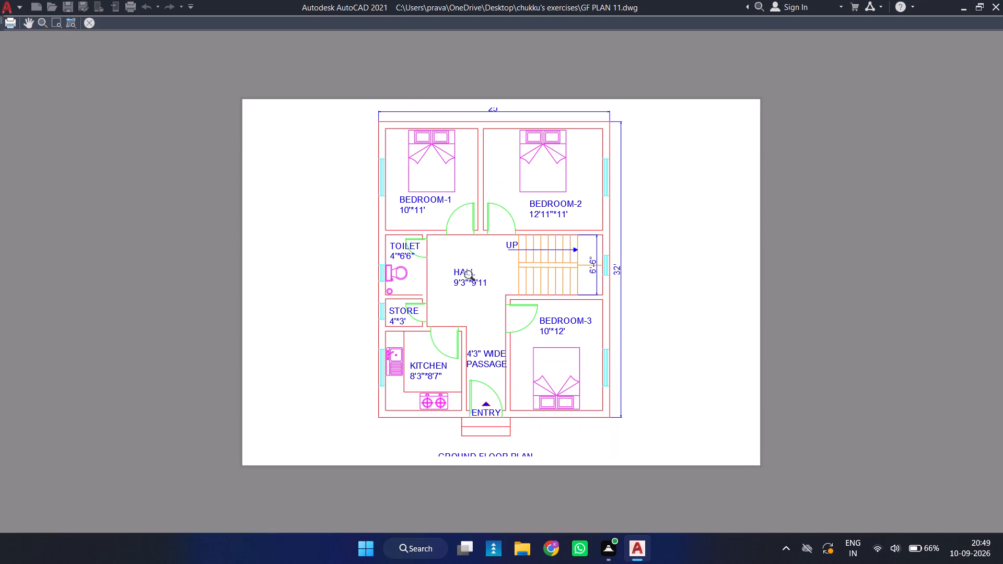
pyautogui.click(85, 23)
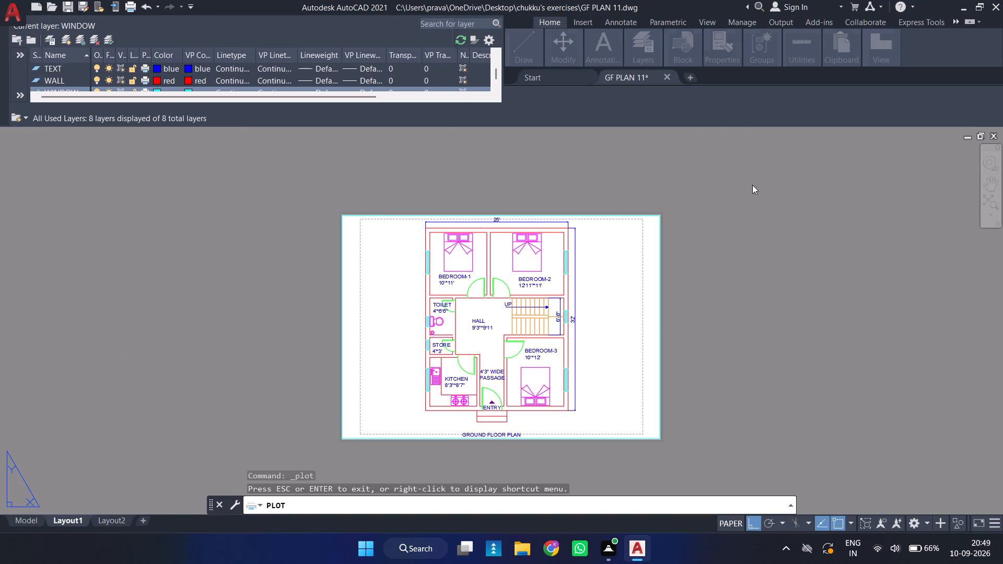
pyautogui.click(571, 425)
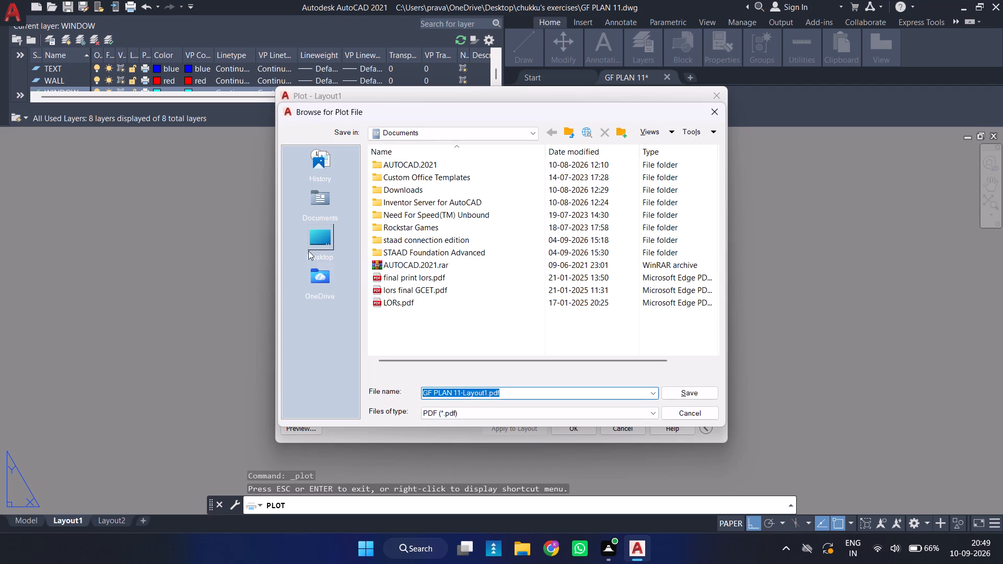
pyautogui.doubleClick(318, 246)
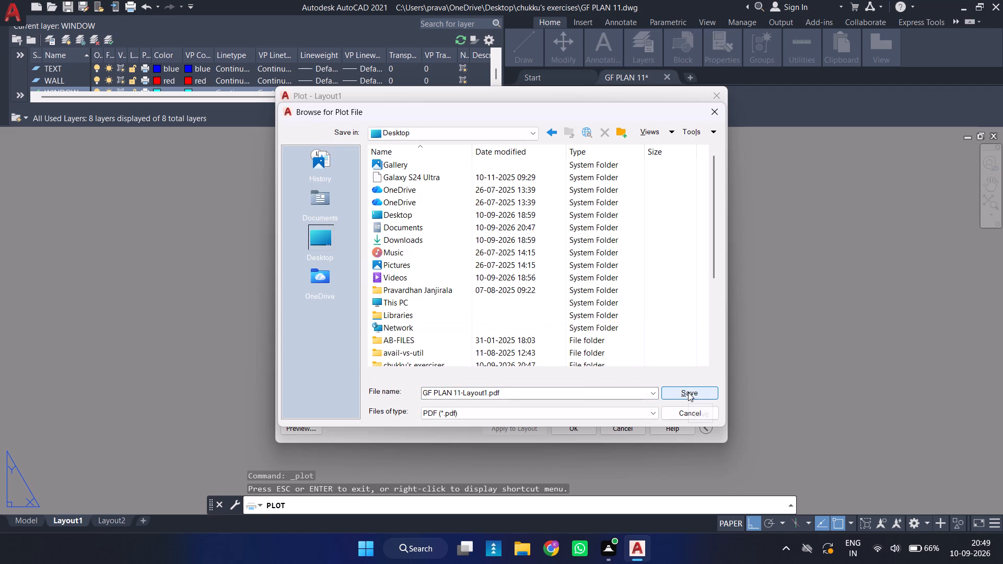
pyautogui.click(688, 392)
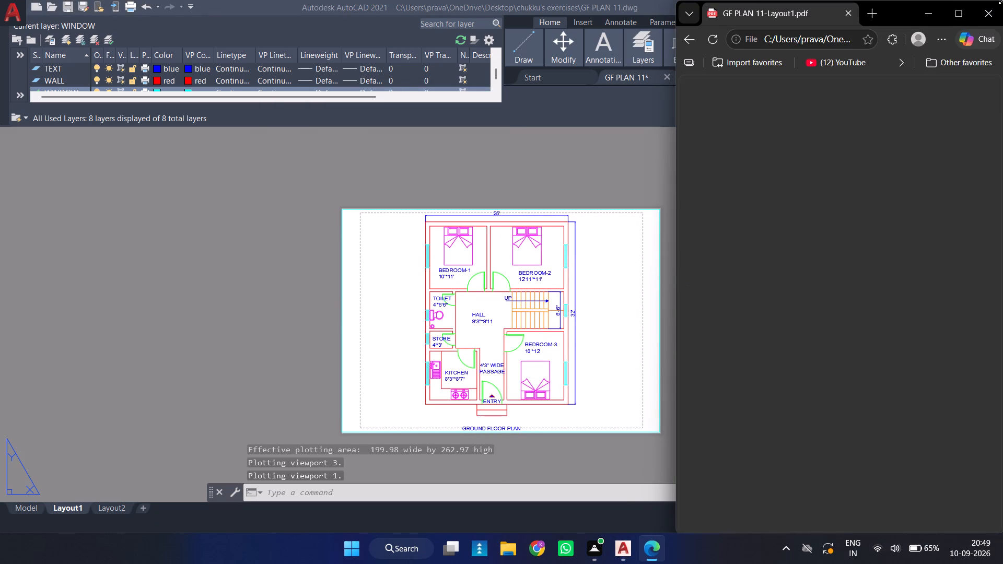
pyautogui.click(989, 10)
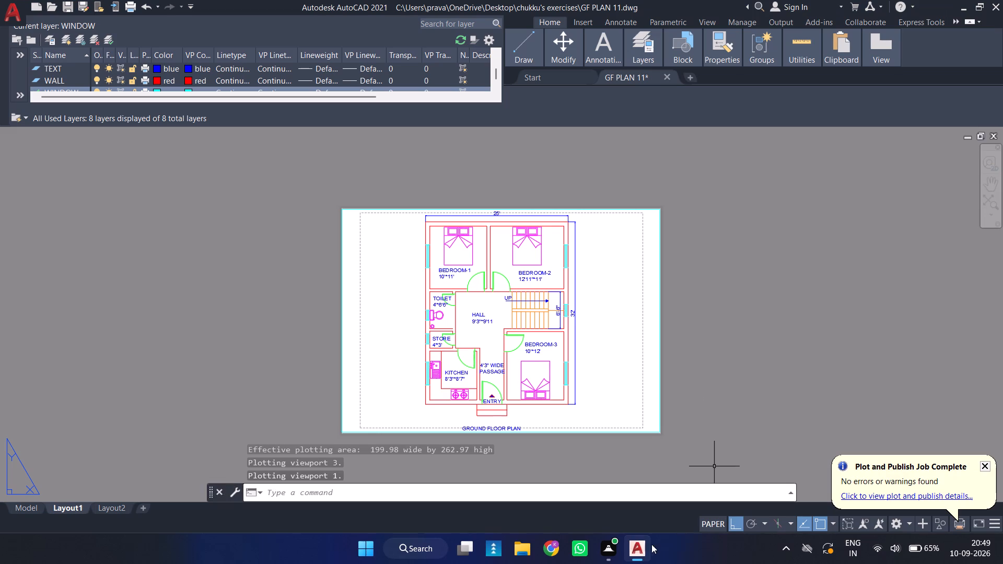